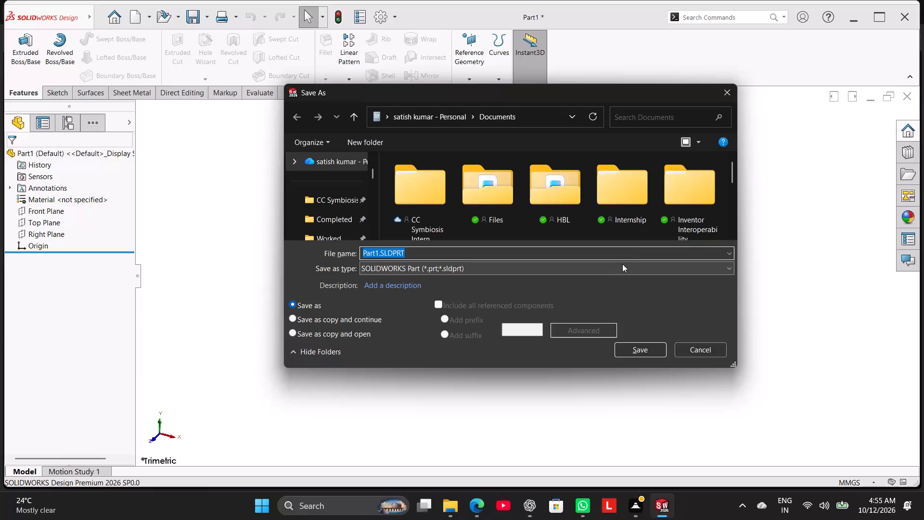
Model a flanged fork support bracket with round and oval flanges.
Dismiss the Save As dialog without saving the part.
click(724, 98)
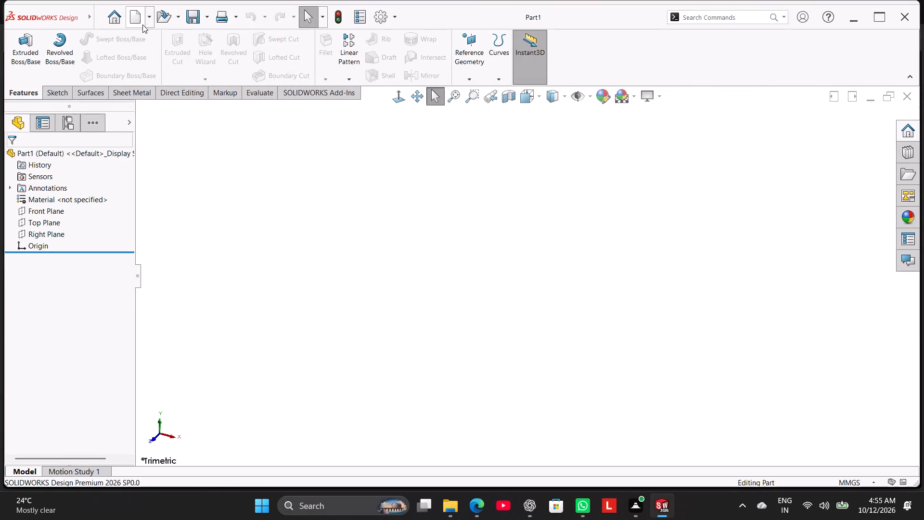
Start a sketch on the Front Plane and draw a circle of about 42 mm radius centred on the origin.
click(48, 92)
click(26, 63)
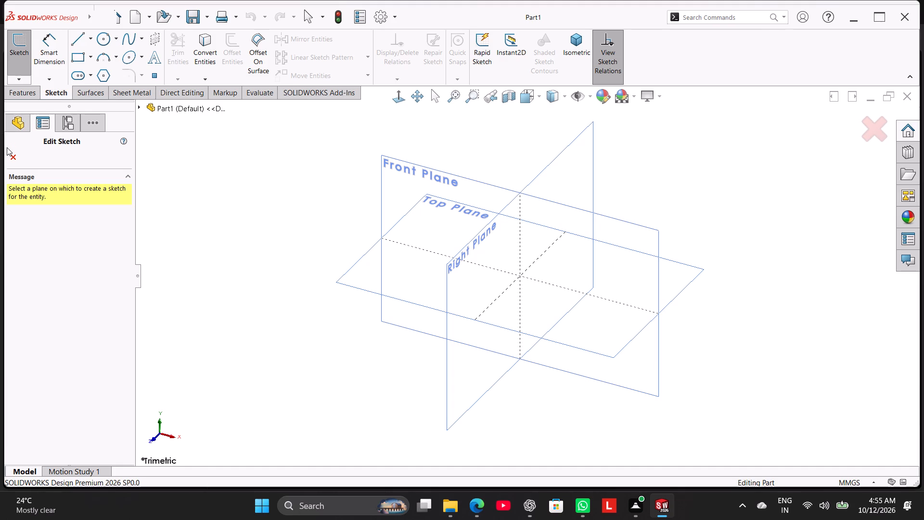
click(408, 174)
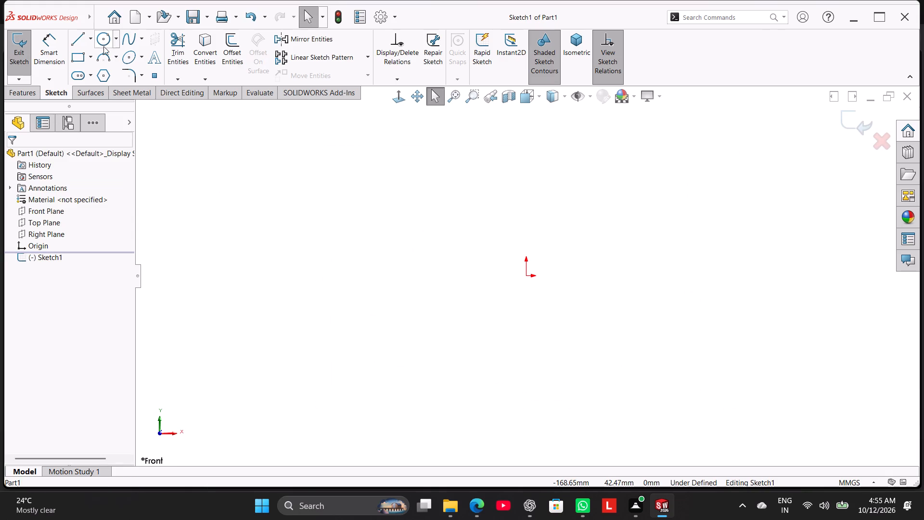
click(103, 37)
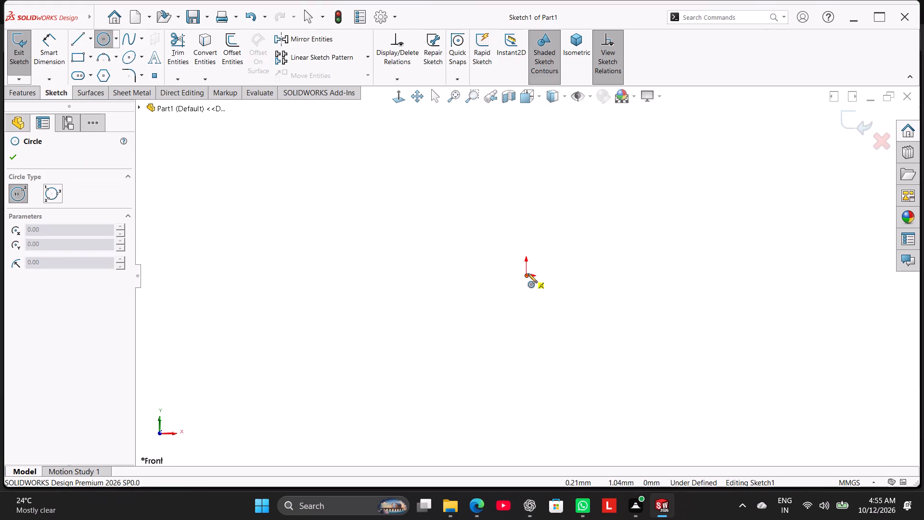
click(524, 275)
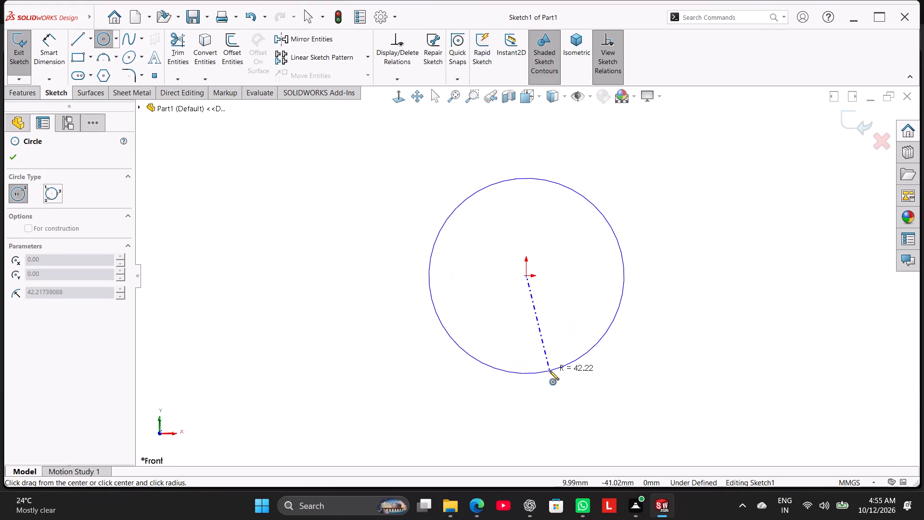
click(550, 370)
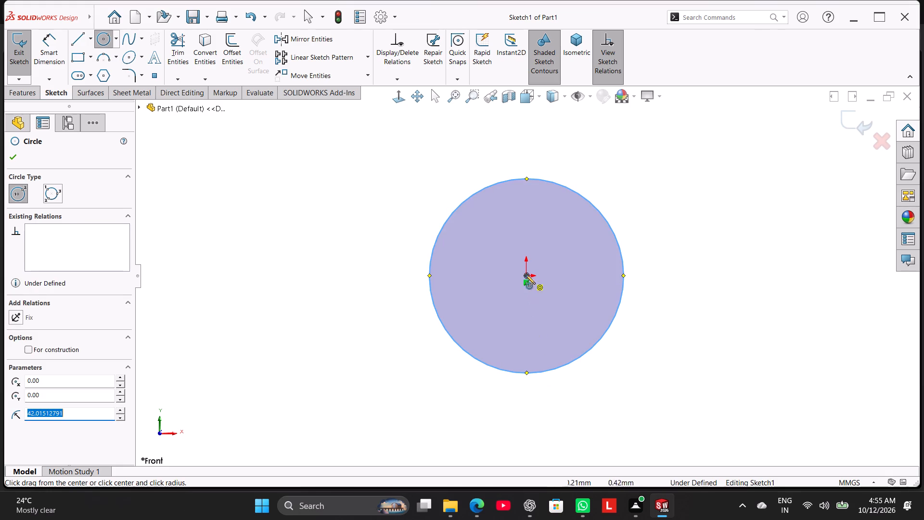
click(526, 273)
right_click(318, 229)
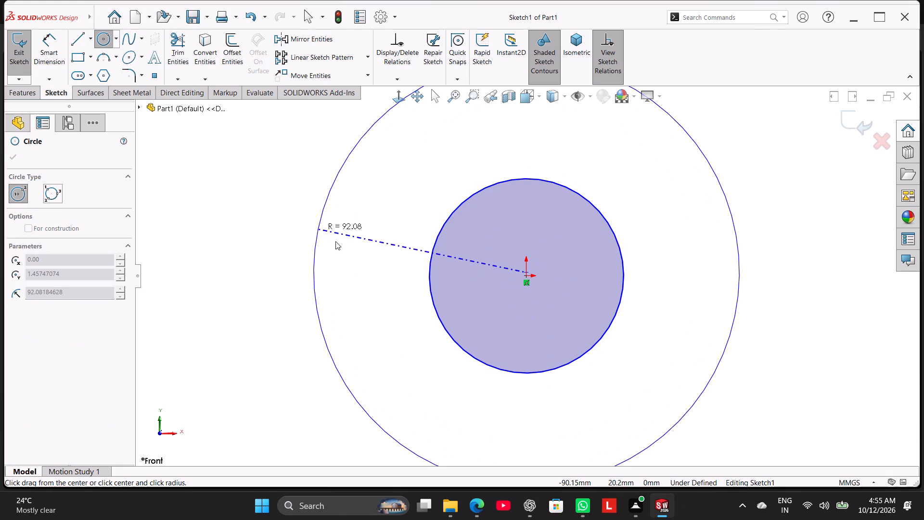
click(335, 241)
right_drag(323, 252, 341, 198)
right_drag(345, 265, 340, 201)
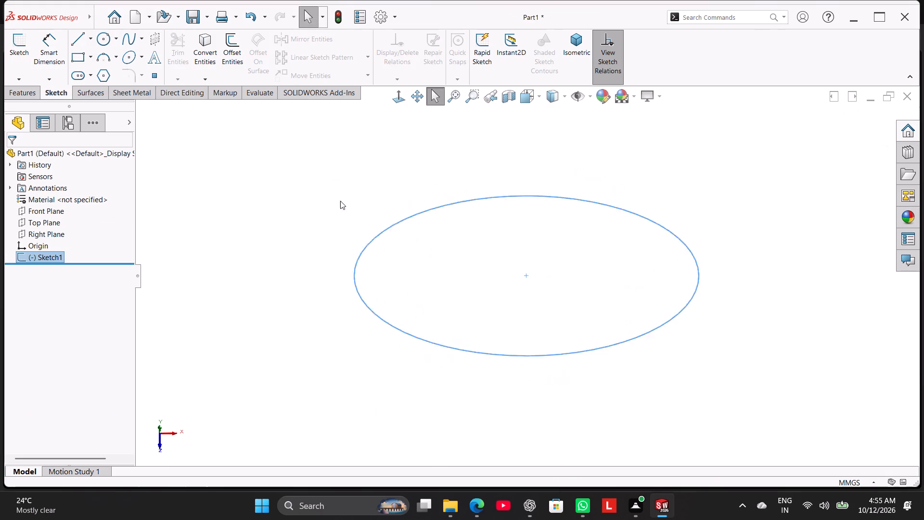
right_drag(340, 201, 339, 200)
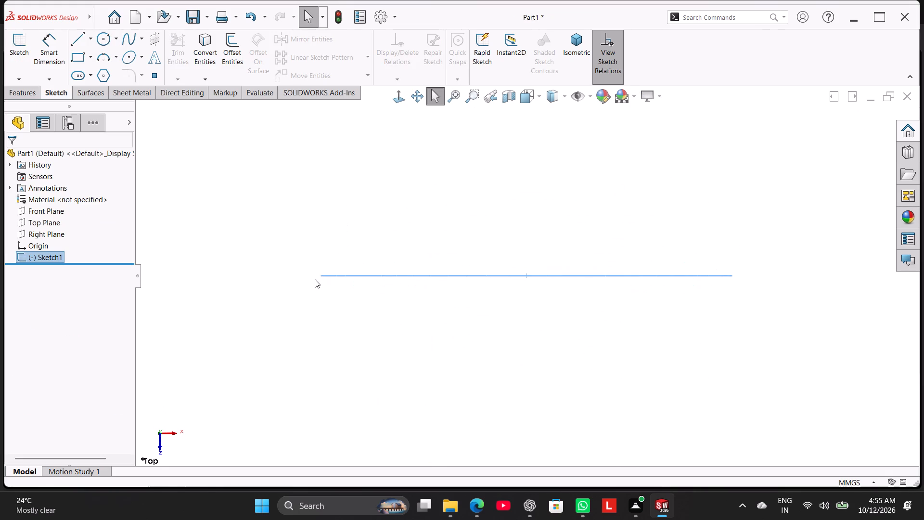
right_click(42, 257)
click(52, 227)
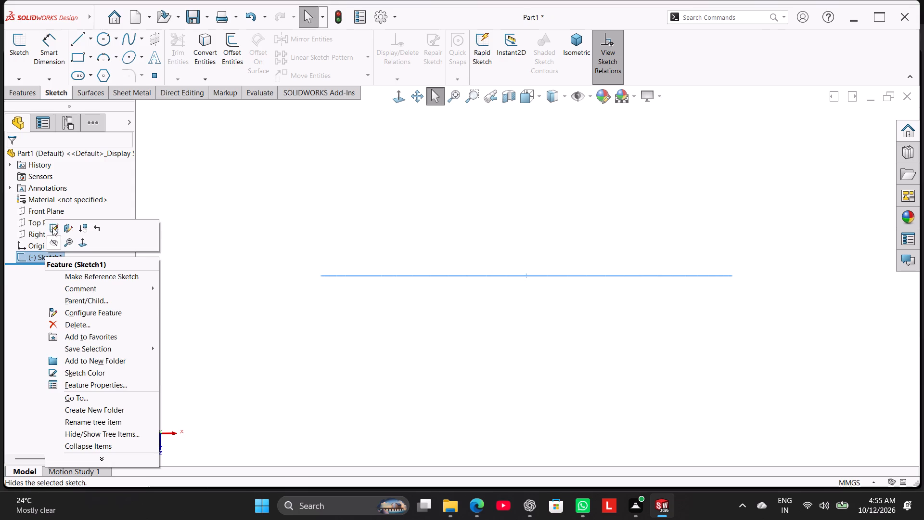
Draw a second, concentric circle at the origin inside the first, slightly over half its diameter, and end the Circle command.
right_drag(283, 265, 291, 242)
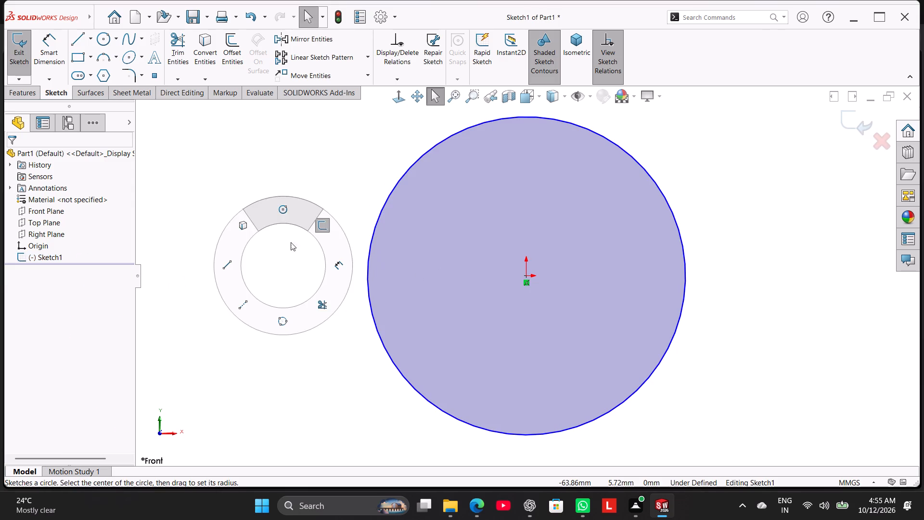
right_drag(291, 242, 302, 214)
right_drag(291, 270, 291, 215)
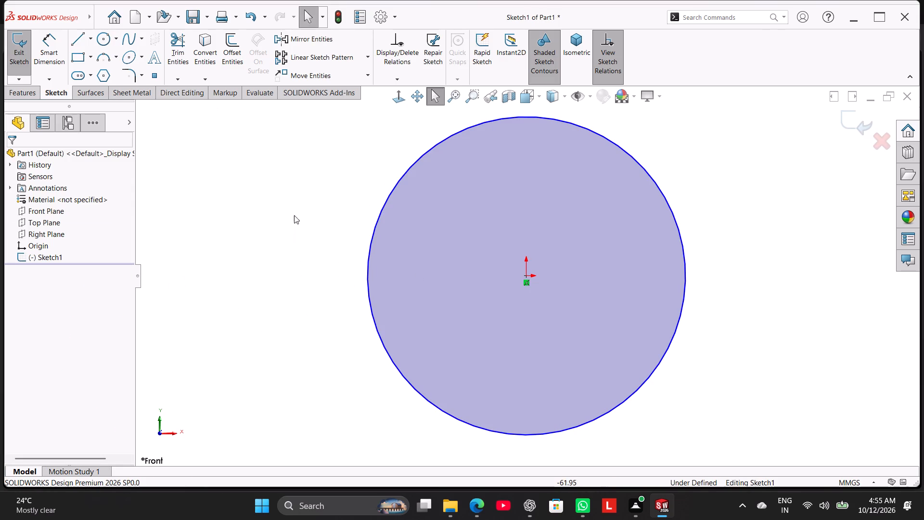
click(526, 276)
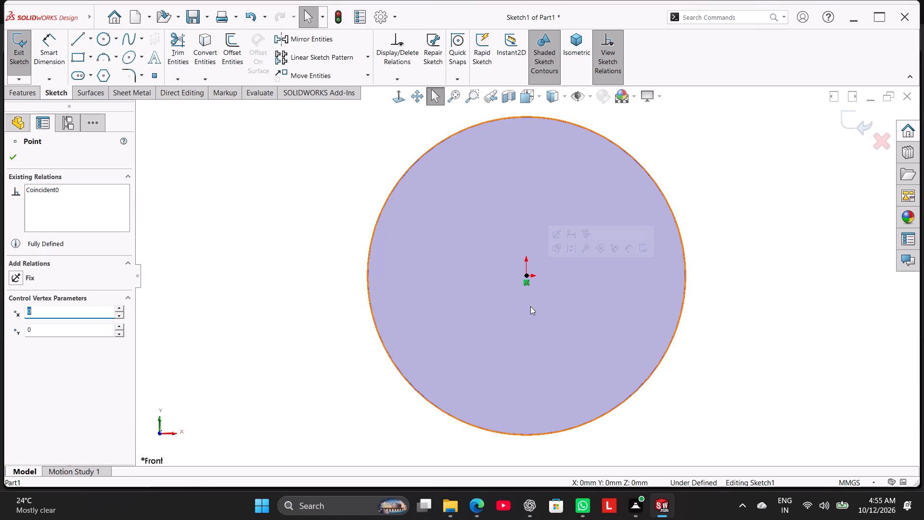
click(307, 331)
right_drag(307, 331, 294, 228)
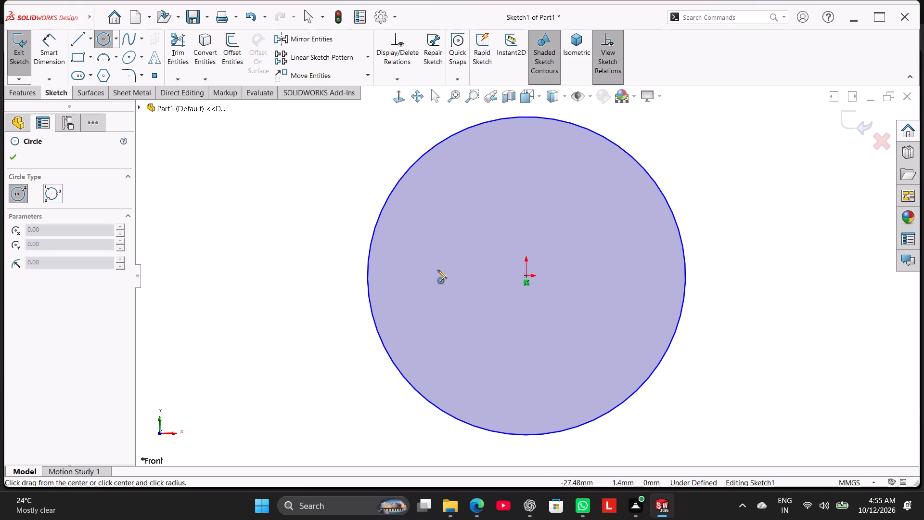
click(526, 275)
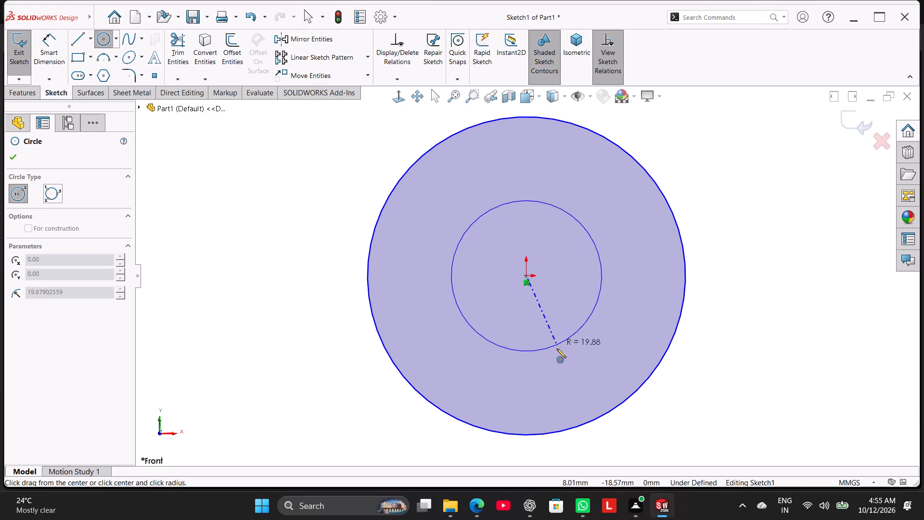
click(559, 357)
right_click(321, 368)
click(346, 373)
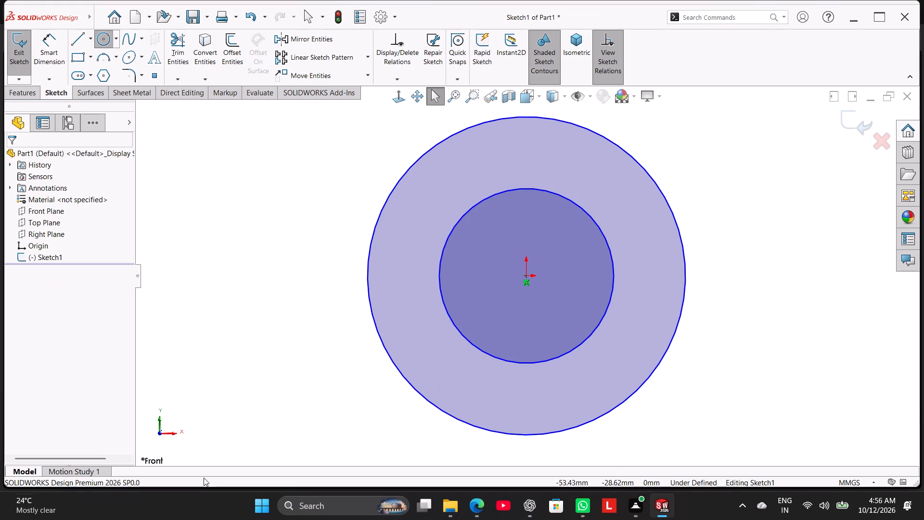
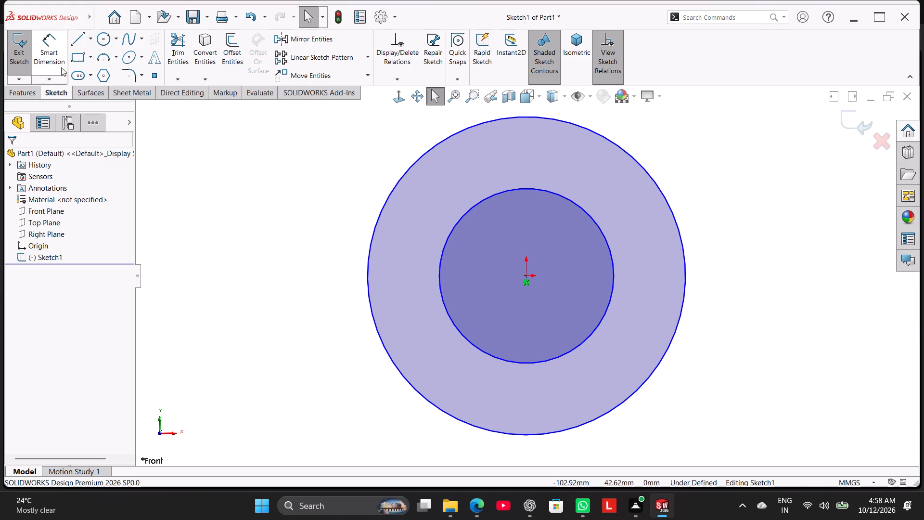
Draw a third concentric circle of about 13 mm radius at the origin, inside the other two, and end the Circle command.
click(107, 40)
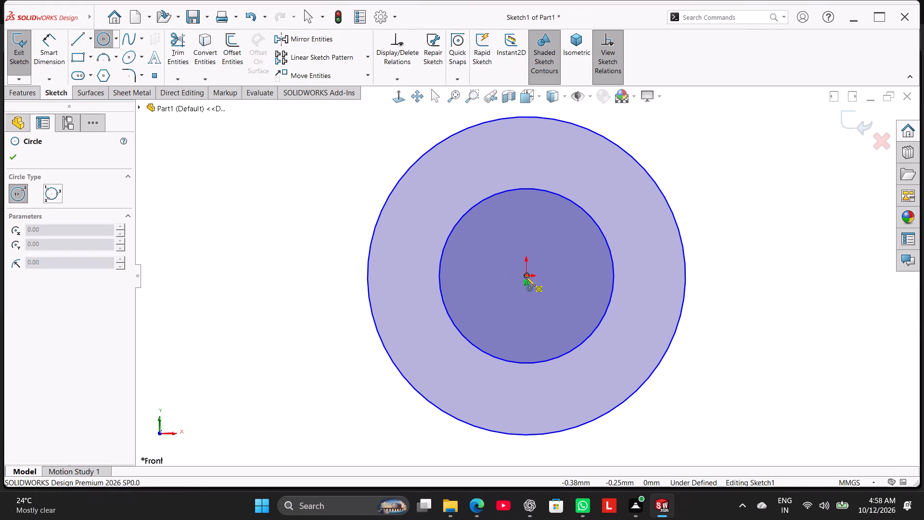
click(526, 277)
click(562, 312)
right_click(333, 213)
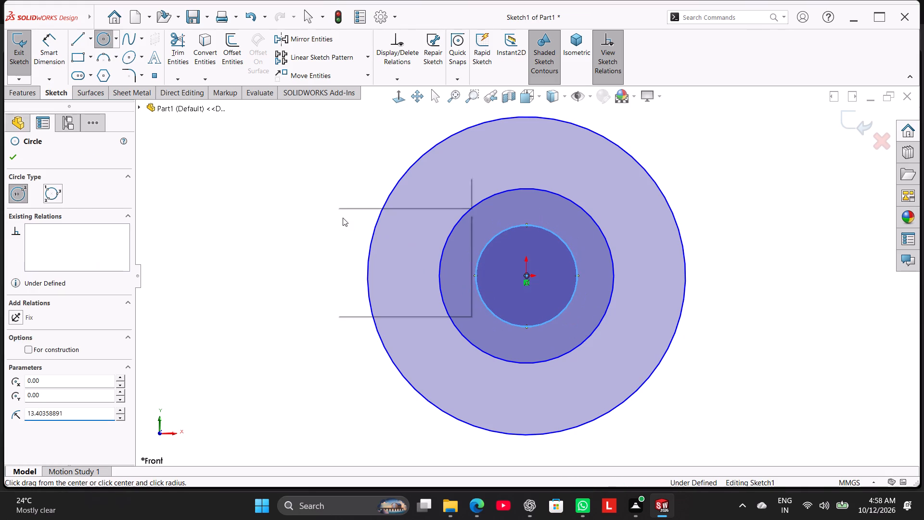
click(358, 220)
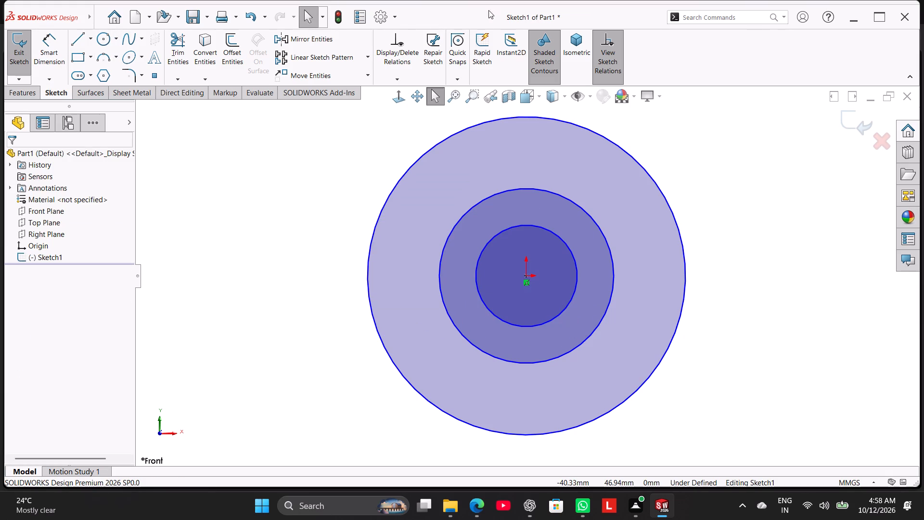
Dimension the outer circle's diameter and set it to 98 mm.
click(45, 53)
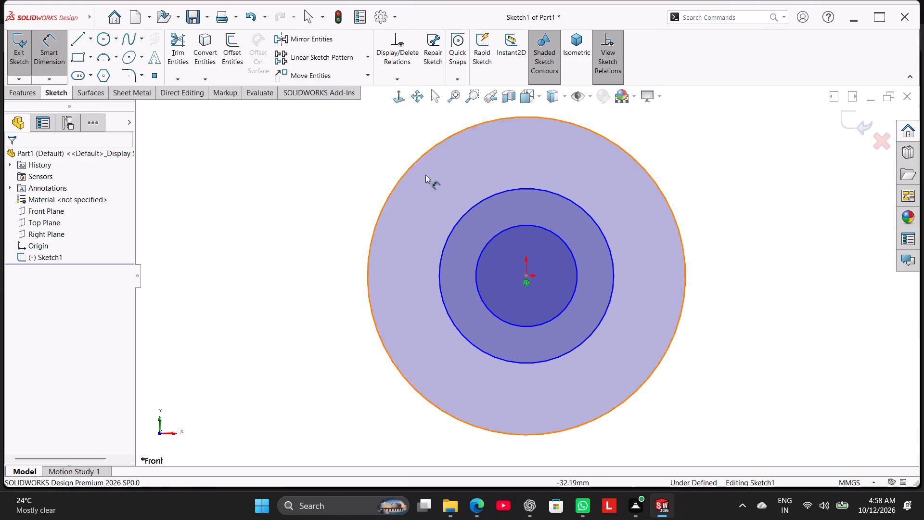
click(630, 155)
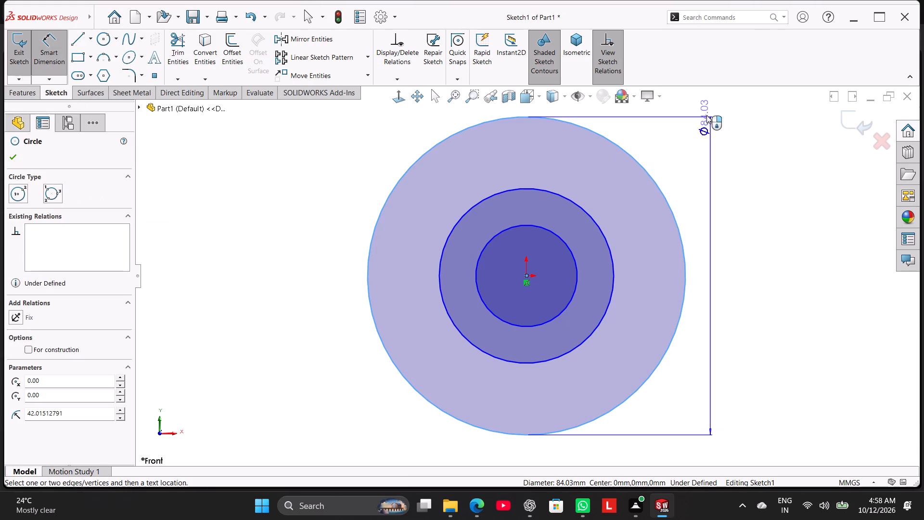
click(692, 105)
text(98)
key(Return)
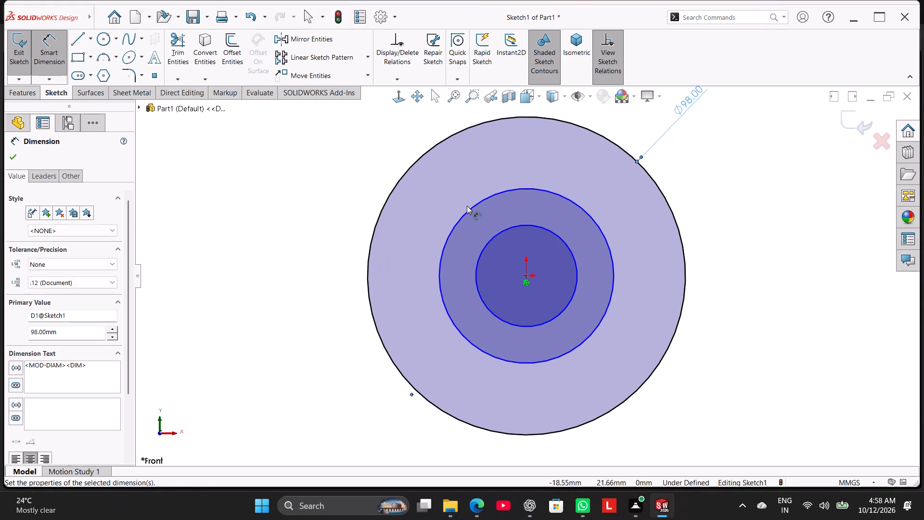
Dimension the middle circle's diameter and set it to 50 mm.
click(471, 207)
click(343, 146)
key(5)
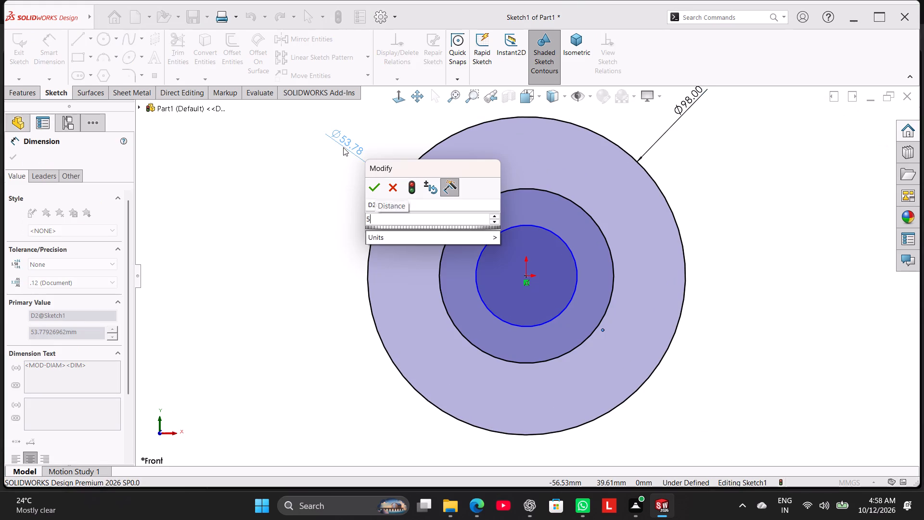
key(0)
key(Return)
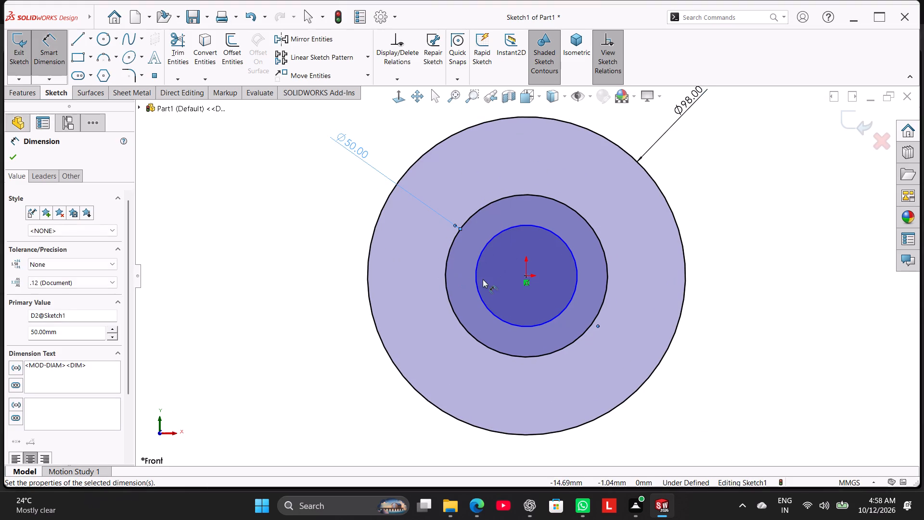
Dimension the innermost circle's diameter and set it to 26 mm.
click(477, 274)
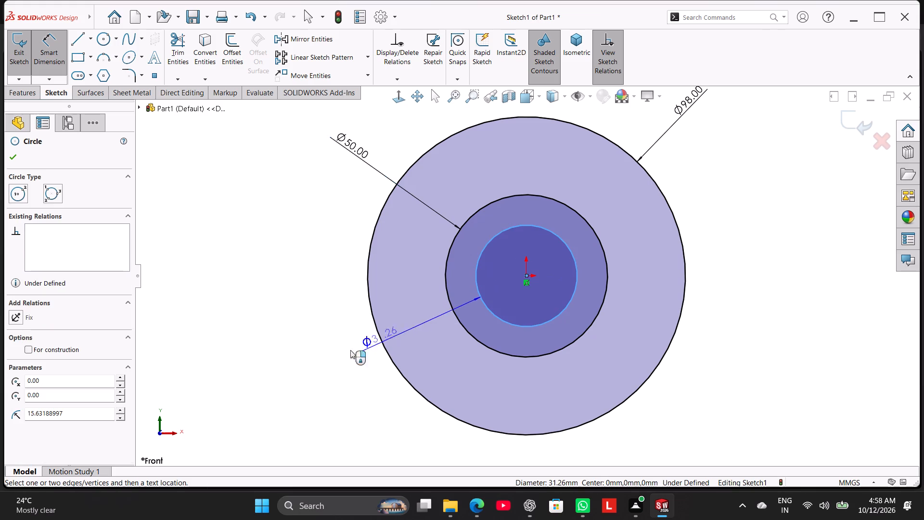
click(336, 352)
text(26)
key(Return)
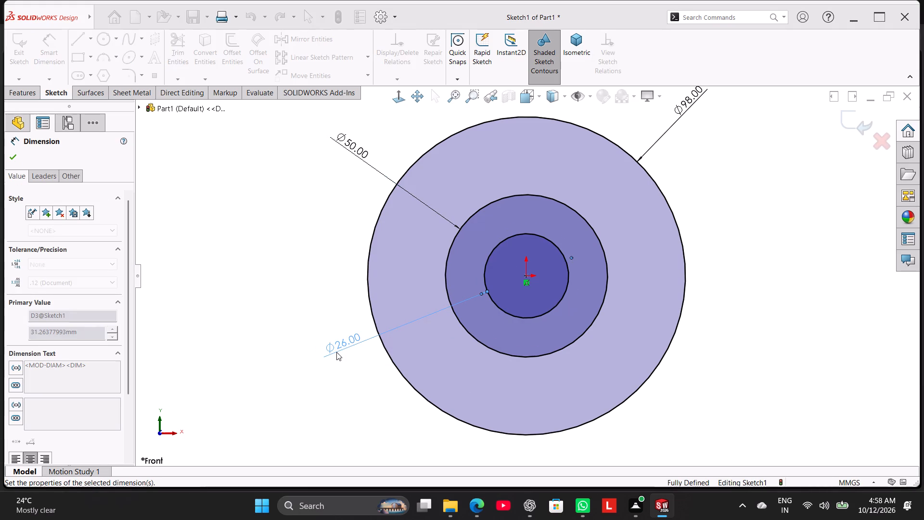
click(316, 300)
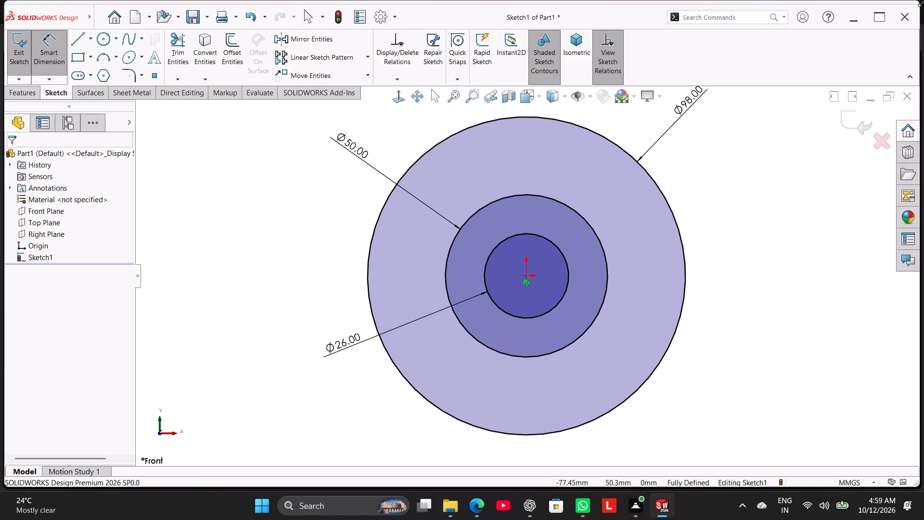
Start a Boss-Extrude of the sketch using the ring between the 50 mm and 98 mm circles as the selected contour.
click(25, 92)
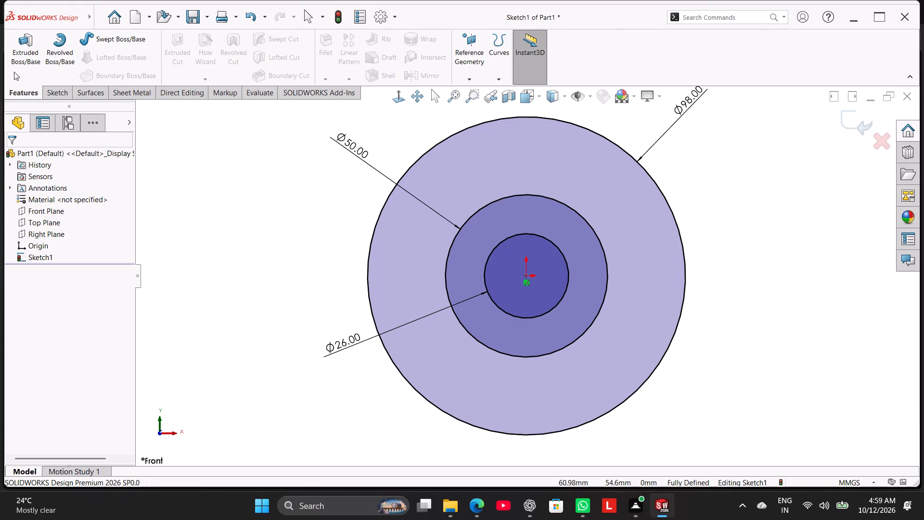
click(20, 54)
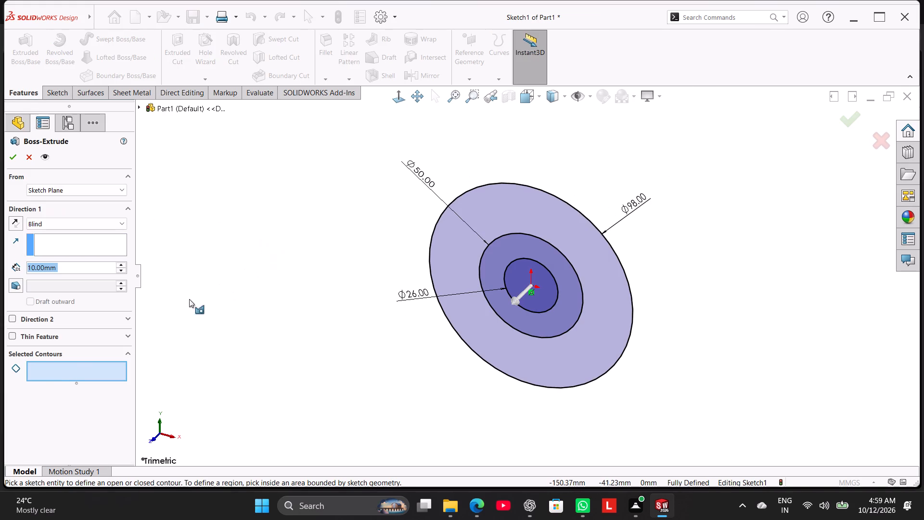
click(69, 373)
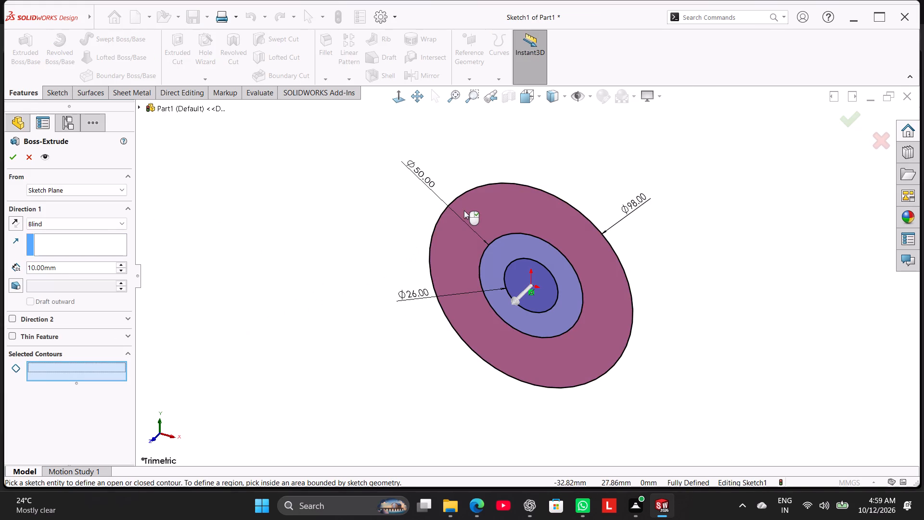
click(464, 210)
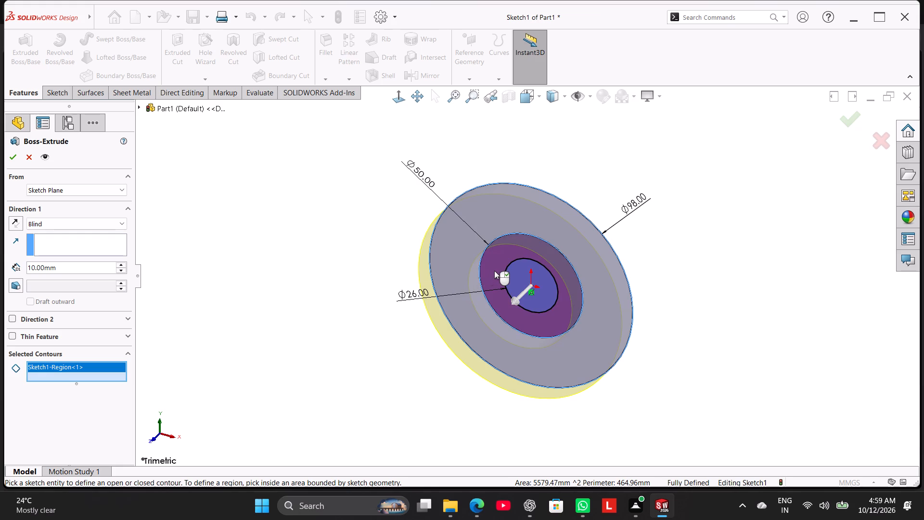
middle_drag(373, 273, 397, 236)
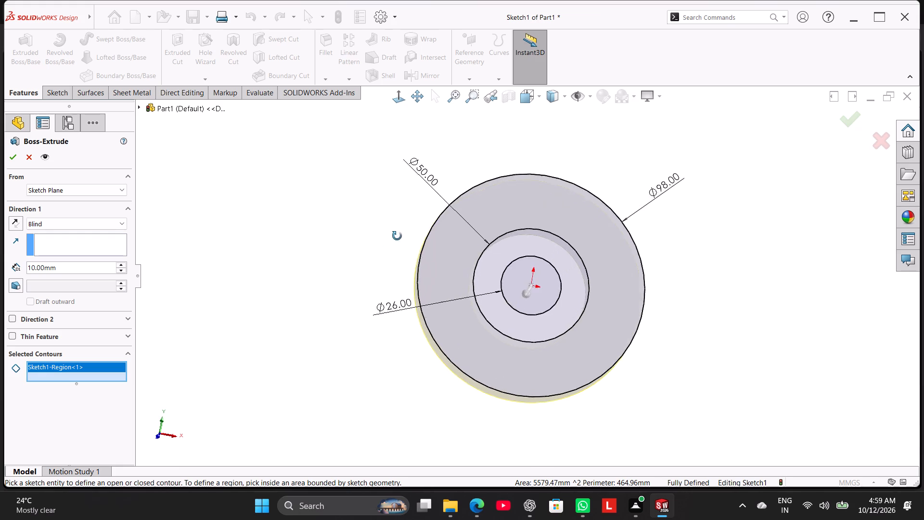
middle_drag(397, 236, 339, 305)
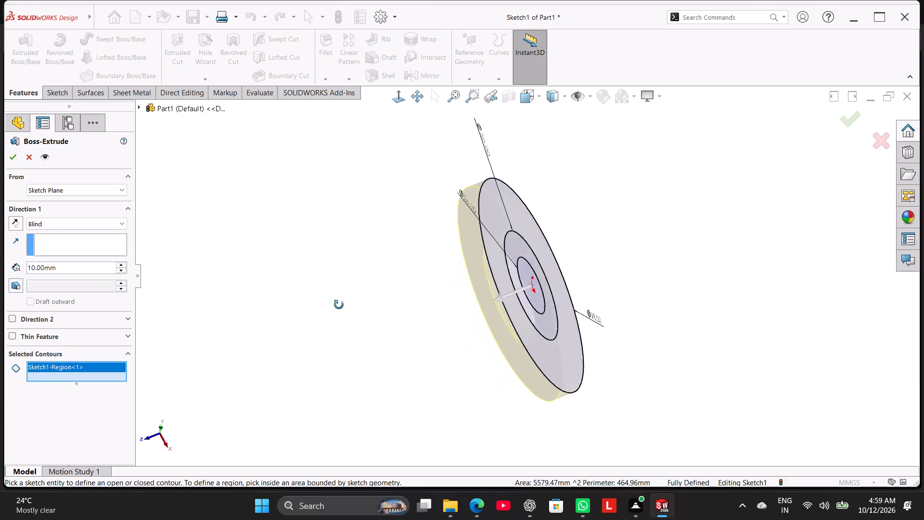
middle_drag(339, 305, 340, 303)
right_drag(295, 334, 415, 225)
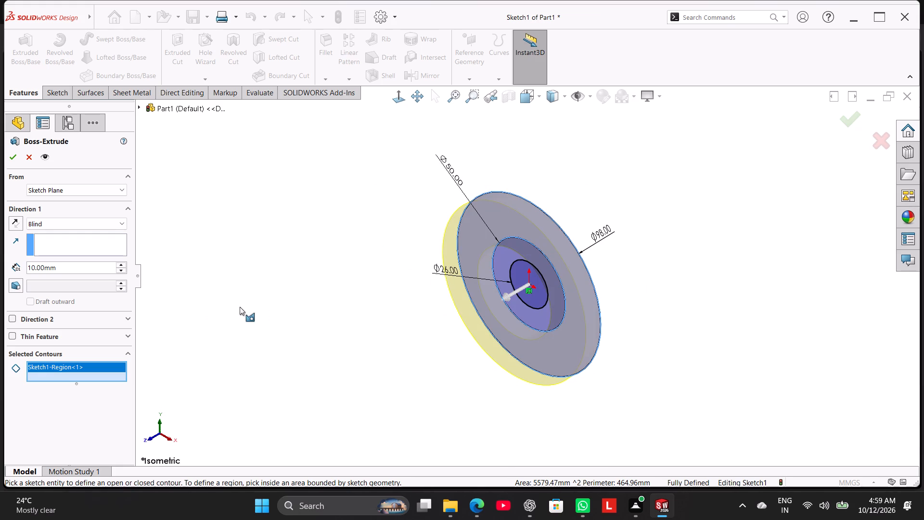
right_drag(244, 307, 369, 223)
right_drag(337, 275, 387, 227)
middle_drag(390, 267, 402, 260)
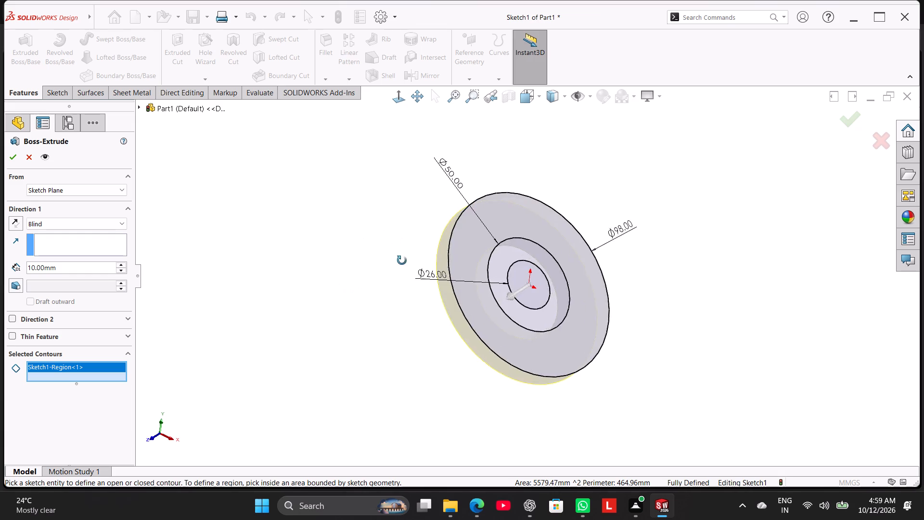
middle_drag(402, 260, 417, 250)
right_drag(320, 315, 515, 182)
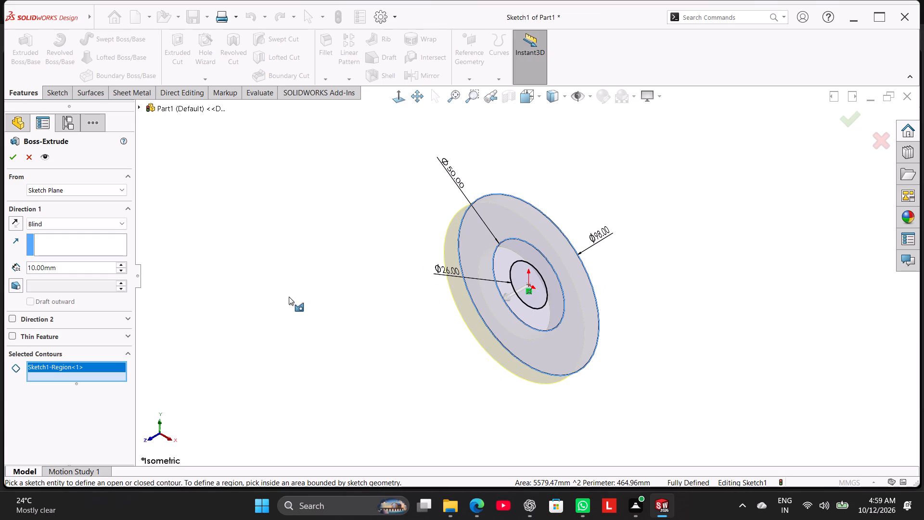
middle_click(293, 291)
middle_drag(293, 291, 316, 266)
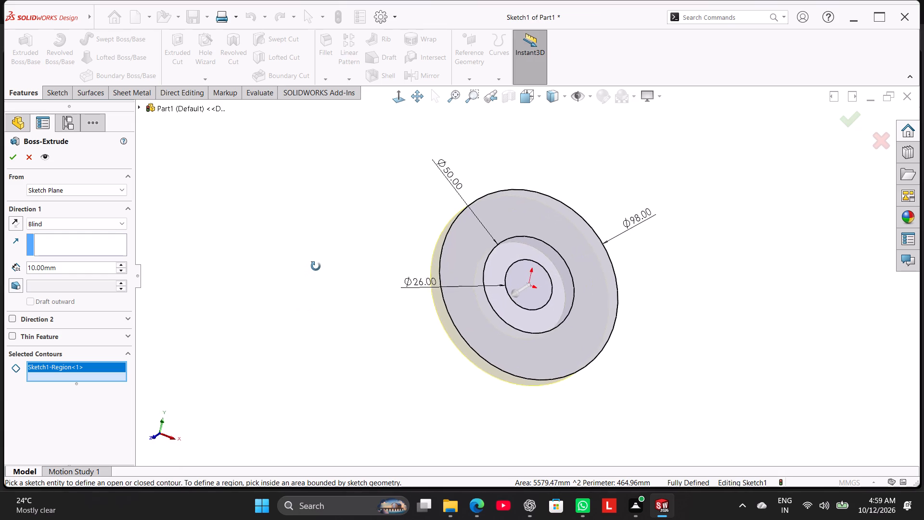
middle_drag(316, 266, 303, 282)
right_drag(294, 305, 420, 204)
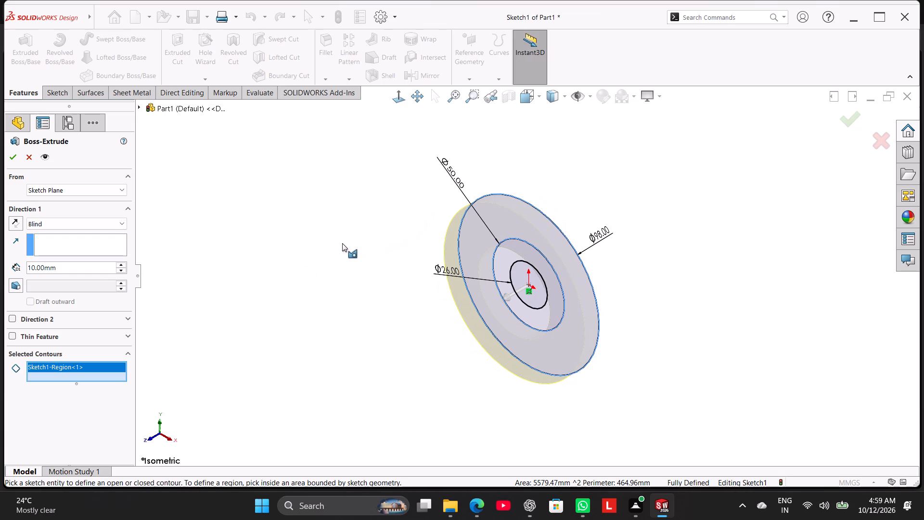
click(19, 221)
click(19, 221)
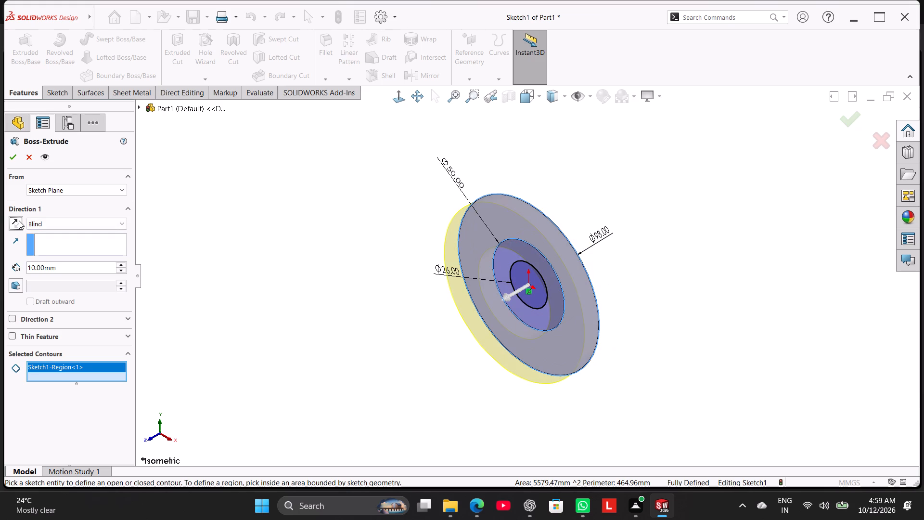
Set the ring's blind extrusion depth to 15 mm and complete the extrude, leaving the part in isometric view.
double_click(66, 265)
click(66, 266)
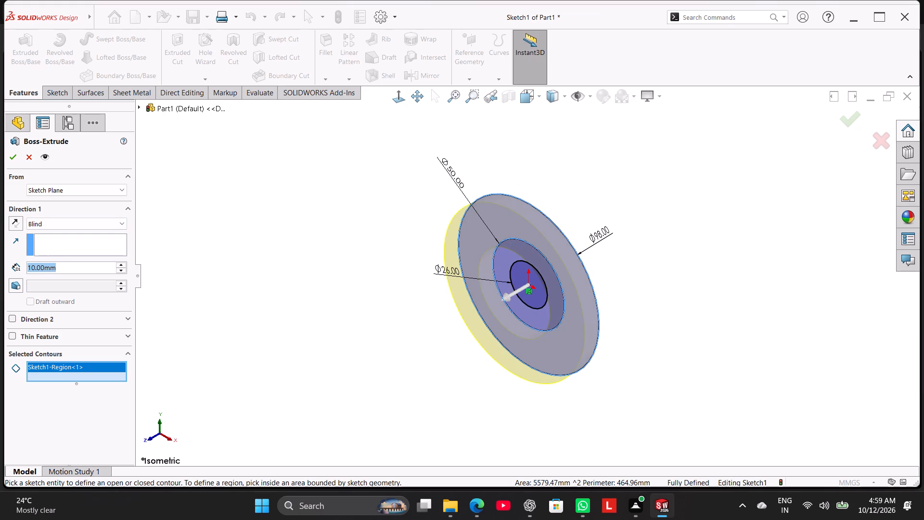
text(15)
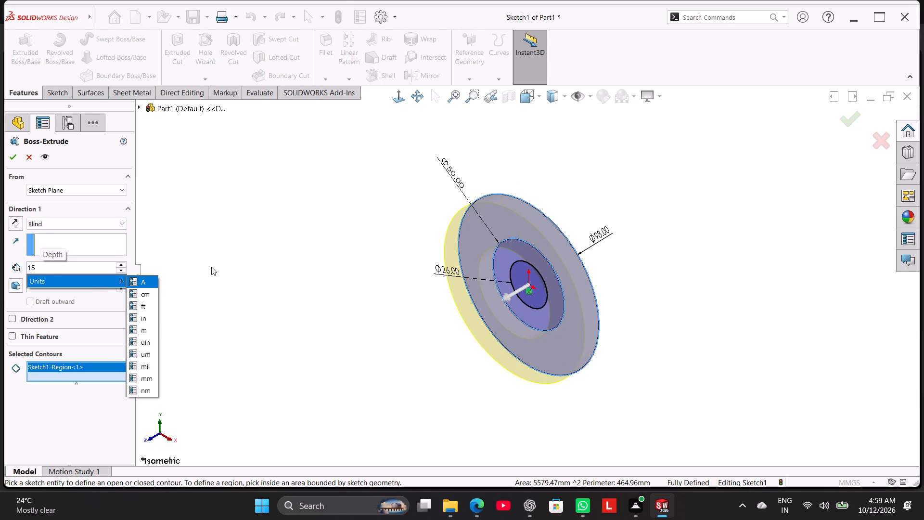
click(212, 265)
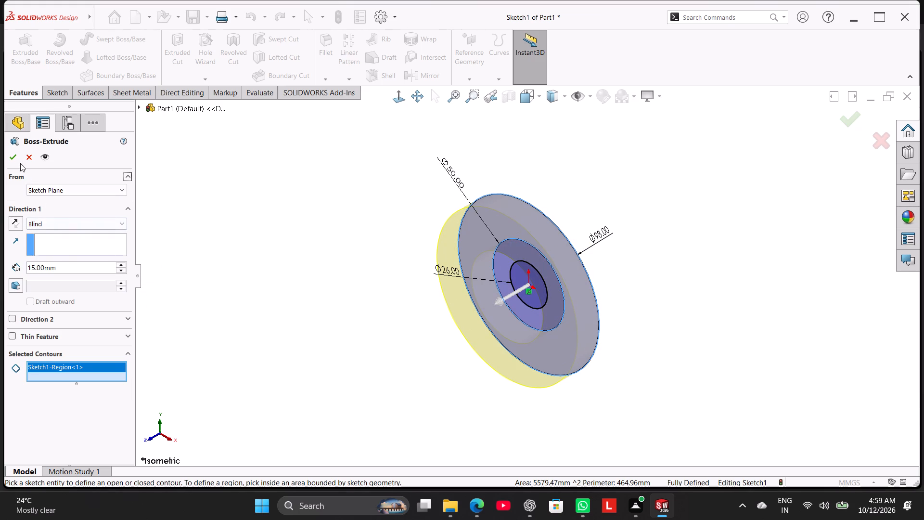
click(18, 160)
right_drag(198, 311, 339, 226)
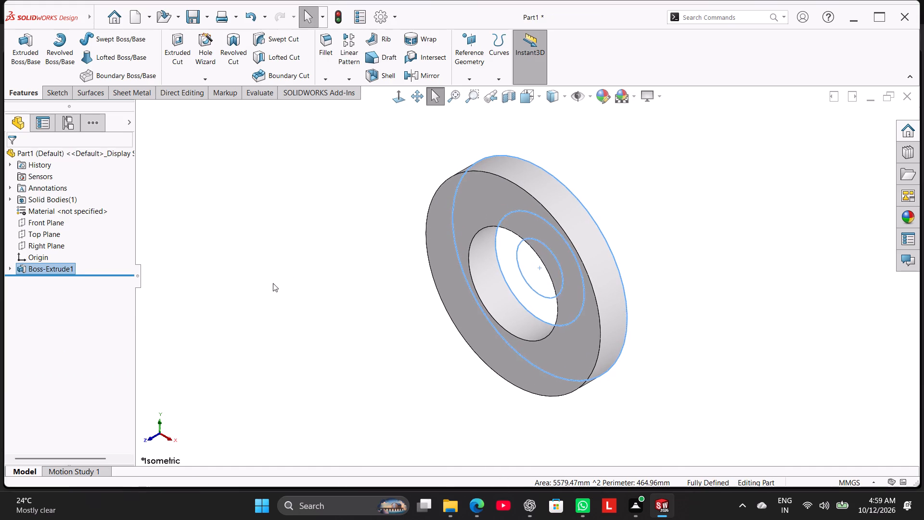
click(273, 282)
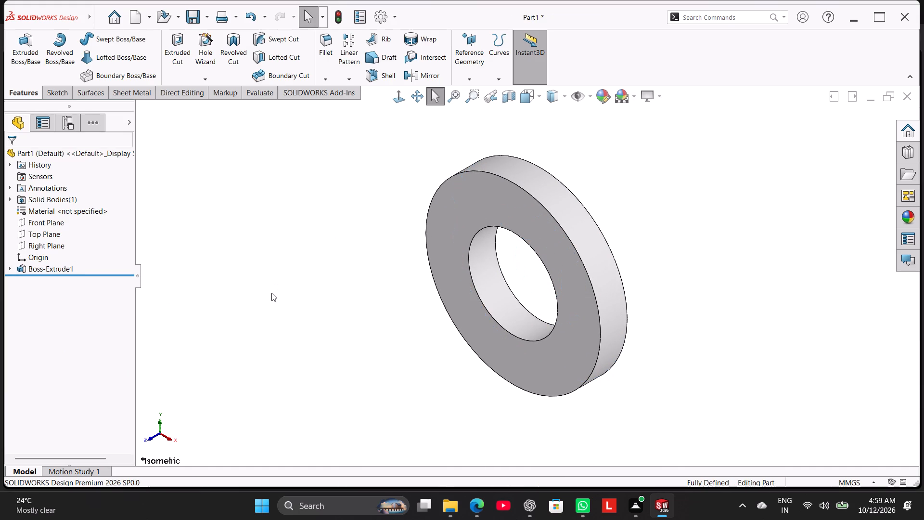
right_drag(271, 293, 406, 196)
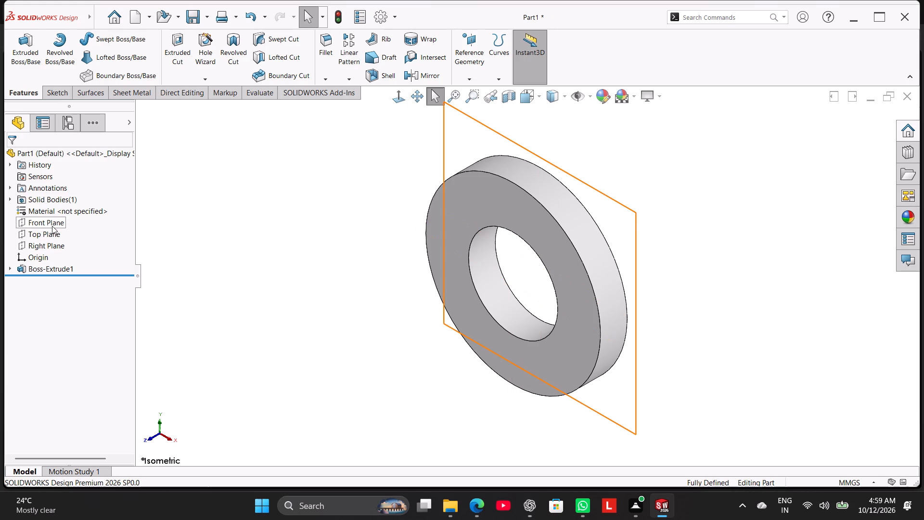
Boss-Extrude the ring between Sketch1's 26 mm and 50 mm circles as a 90 mm blind hub merged with the flange.
click(39, 48)
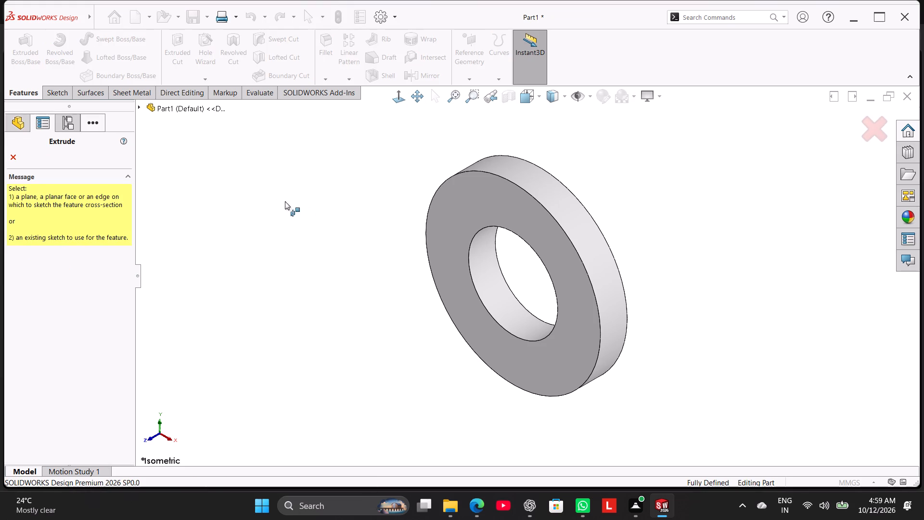
click(140, 108)
click(153, 219)
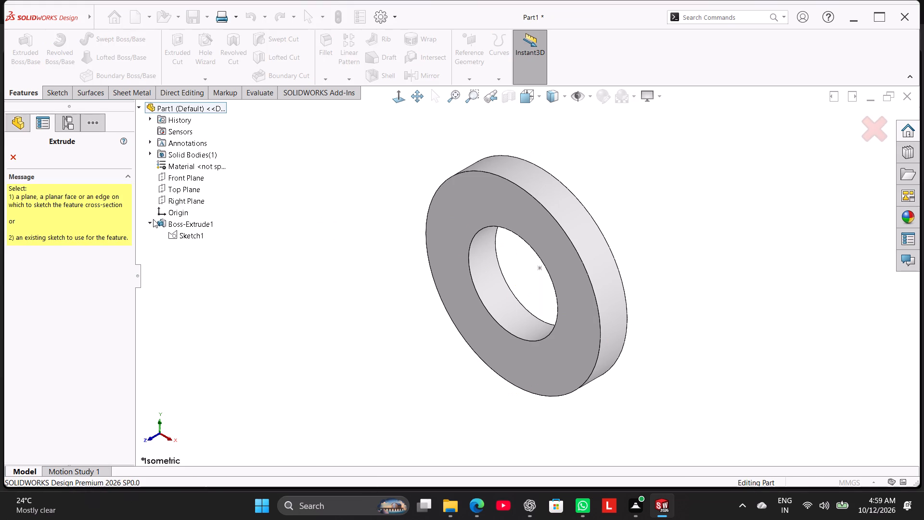
click(173, 233)
middle_drag(295, 264, 283, 281)
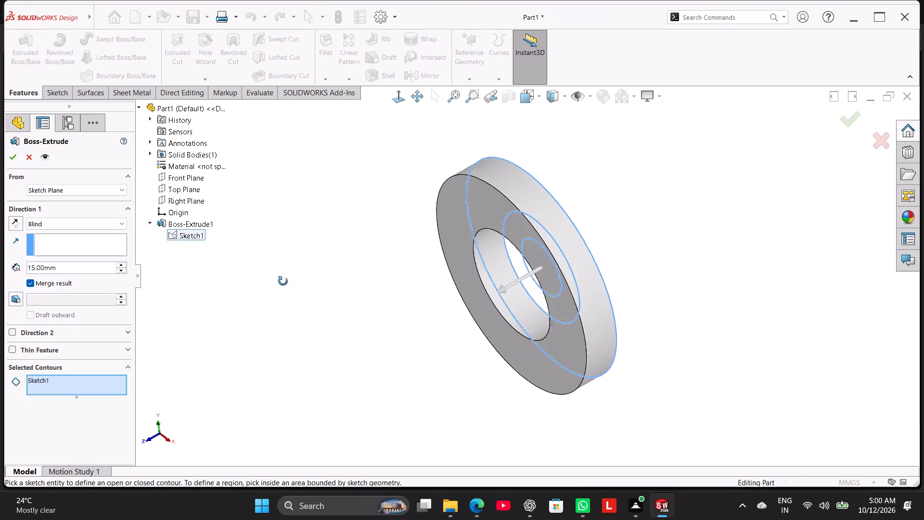
middle_drag(283, 281, 301, 291)
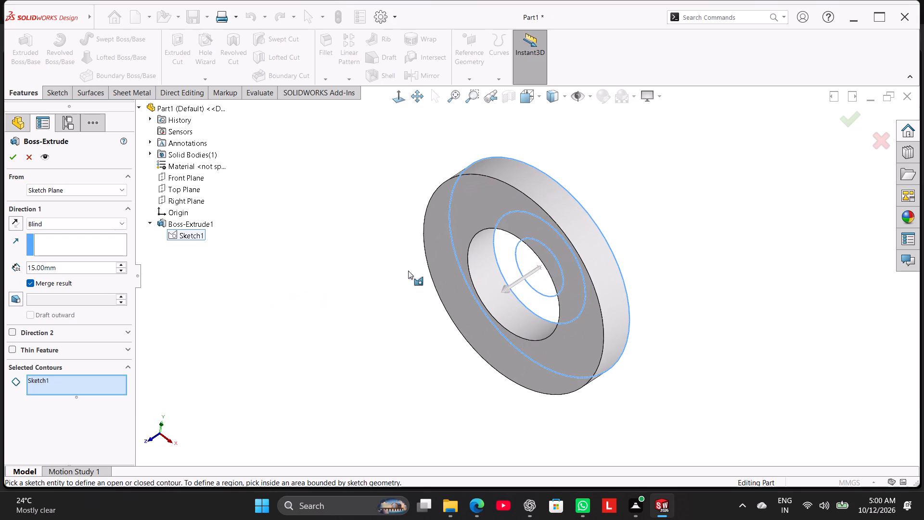
click(514, 211)
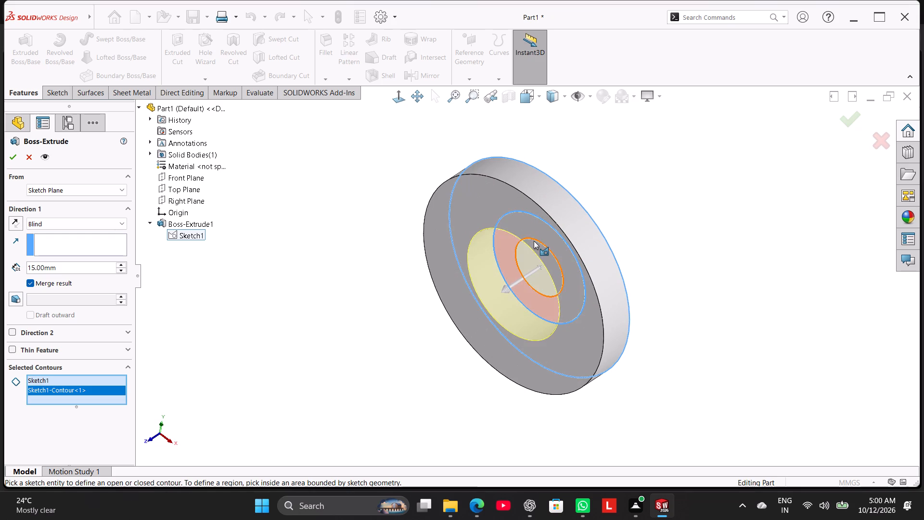
click(534, 241)
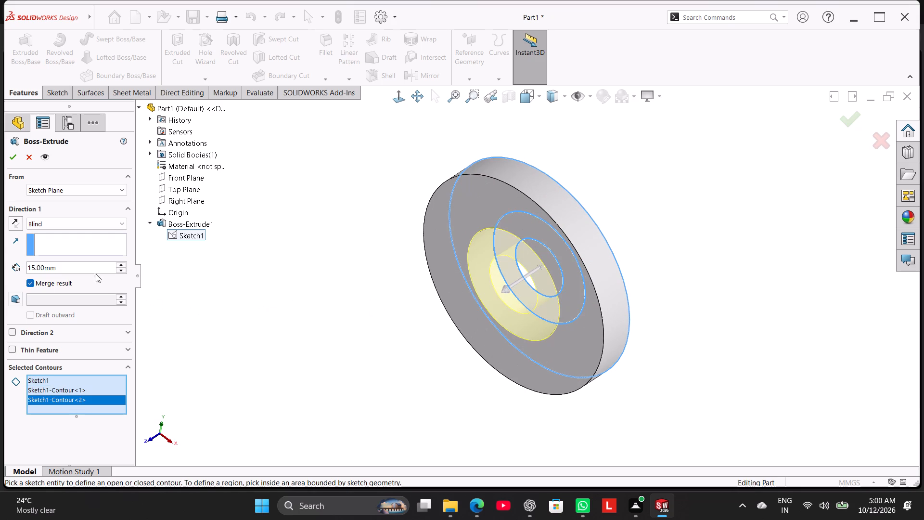
double_click(90, 269)
text(90)
click(12, 160)
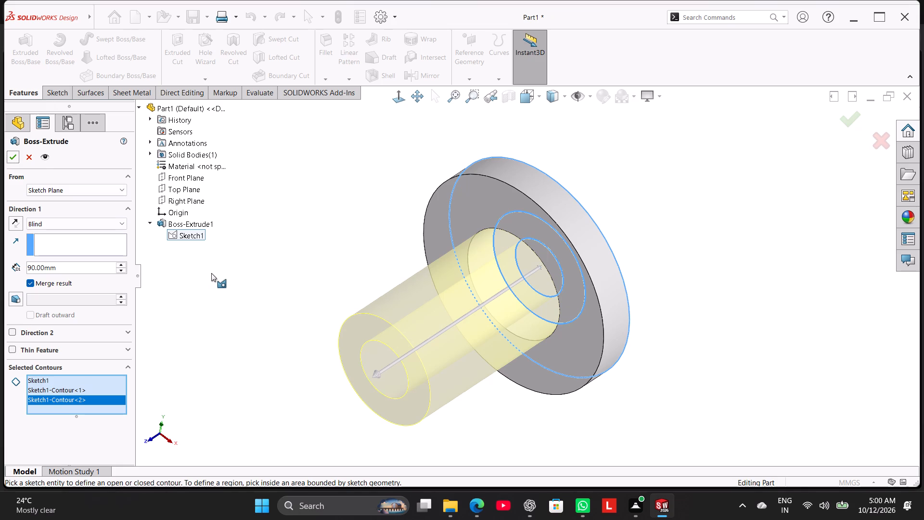
click(14, 156)
click(255, 246)
right_drag(264, 268, 426, 169)
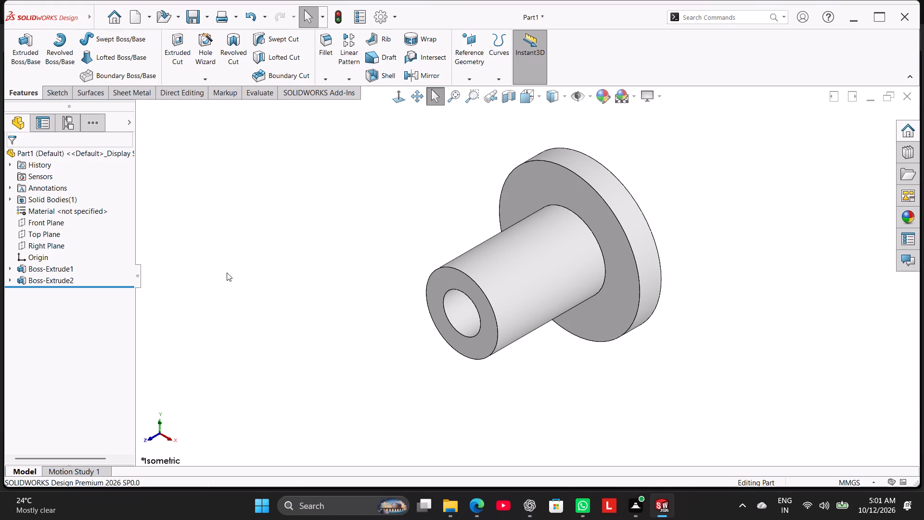
Start a new sketch on the ring-shaped free end face of the hub.
right_click(453, 279)
click(476, 263)
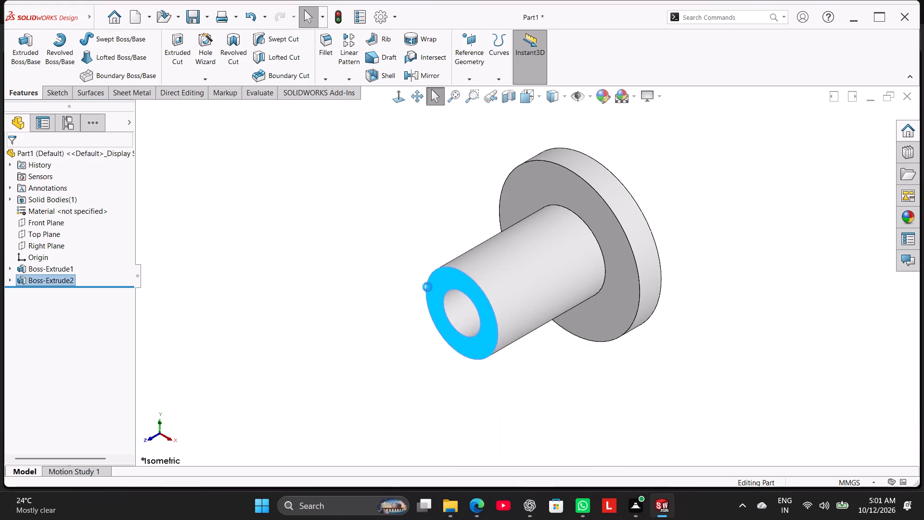
click(301, 254)
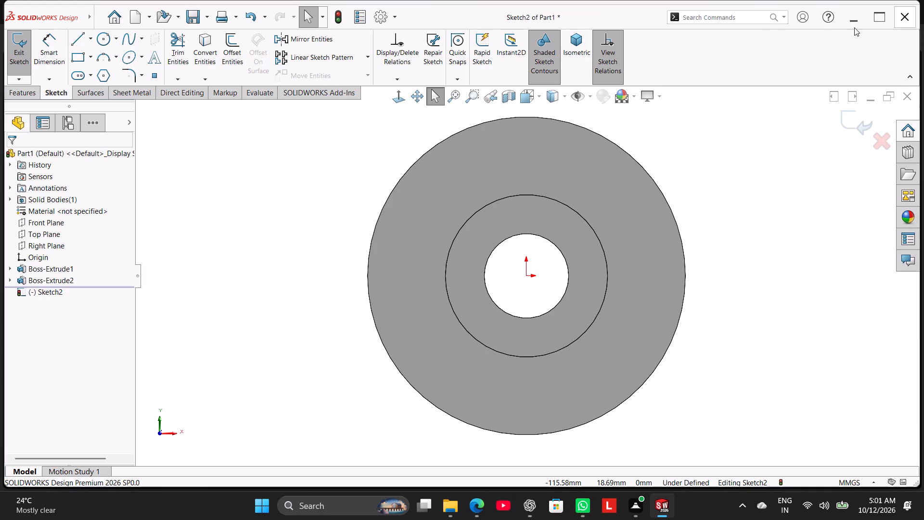
Draw a construction centerline about 60 mm long from the origin up past the flange's outer edge and make it vertical.
click(92, 37)
click(102, 66)
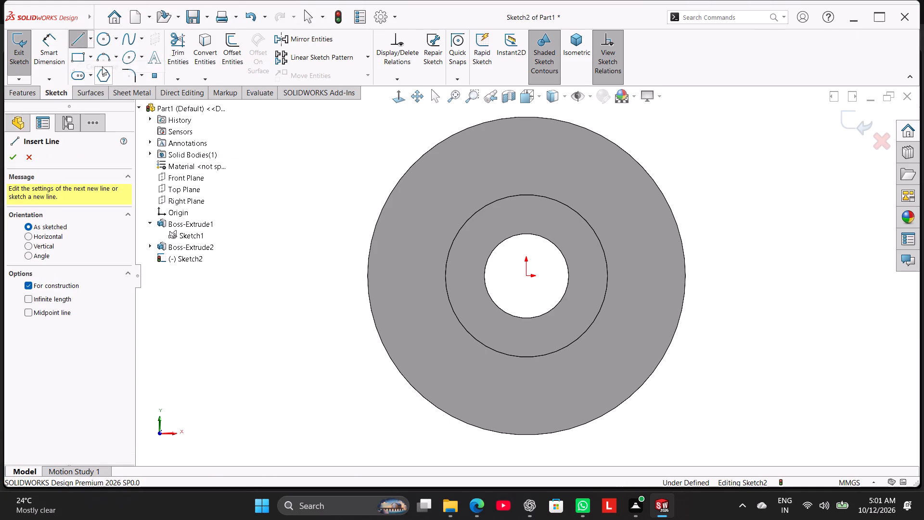
click(529, 277)
scroll(540, 186, up, 2)
click(537, 141)
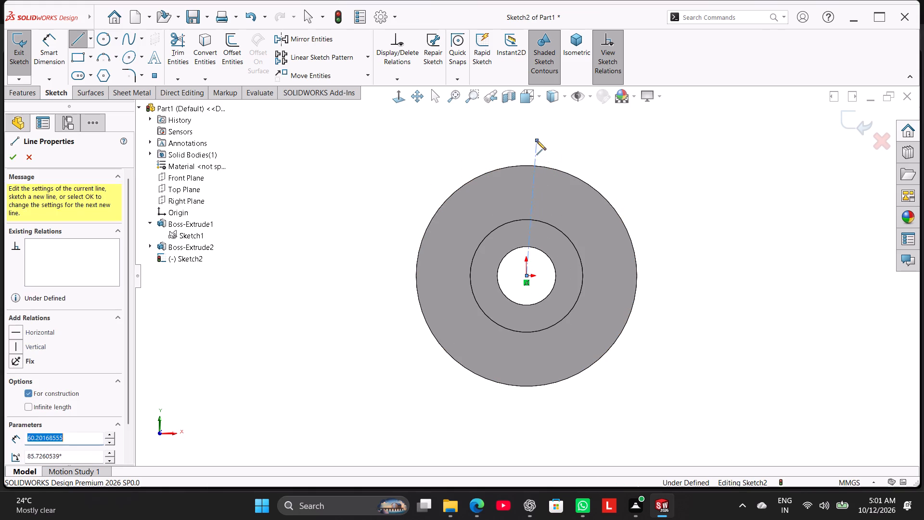
right_click(565, 151)
click(581, 156)
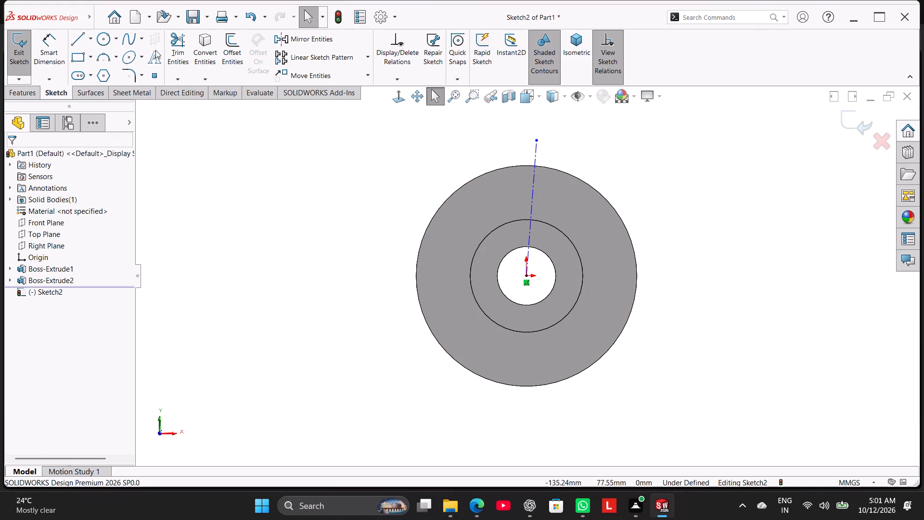
right_click(537, 155)
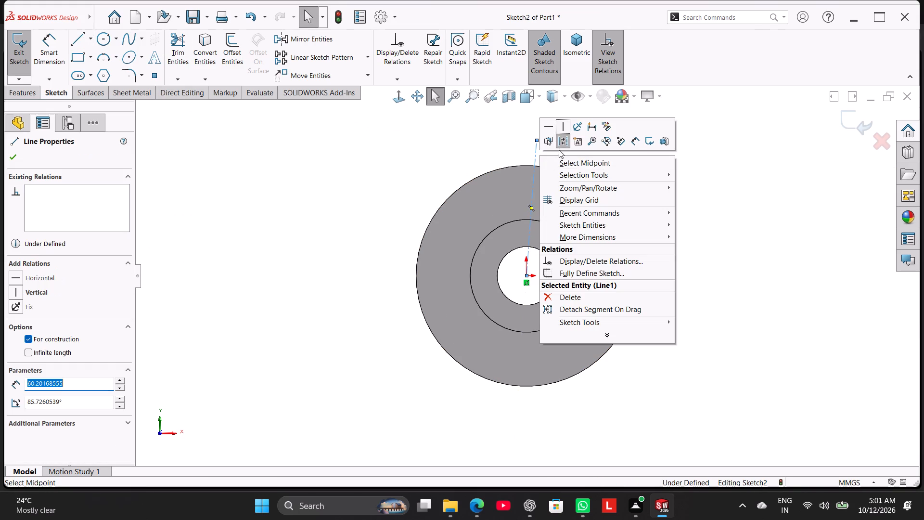
click(561, 130)
scroll(430, 138, down, 2)
click(436, 147)
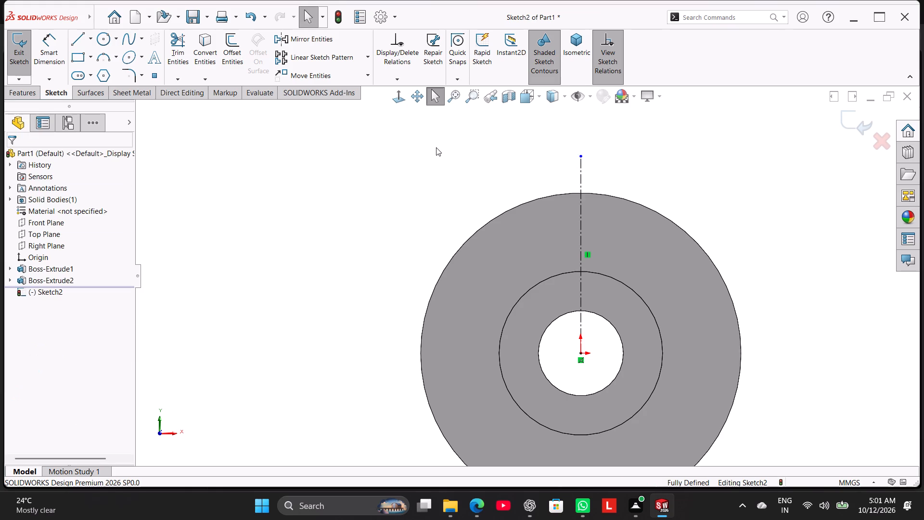
Sketch two concentric circles centred on the centerline's upper endpoint, with radii of about 14.7 mm and 10 mm.
click(104, 41)
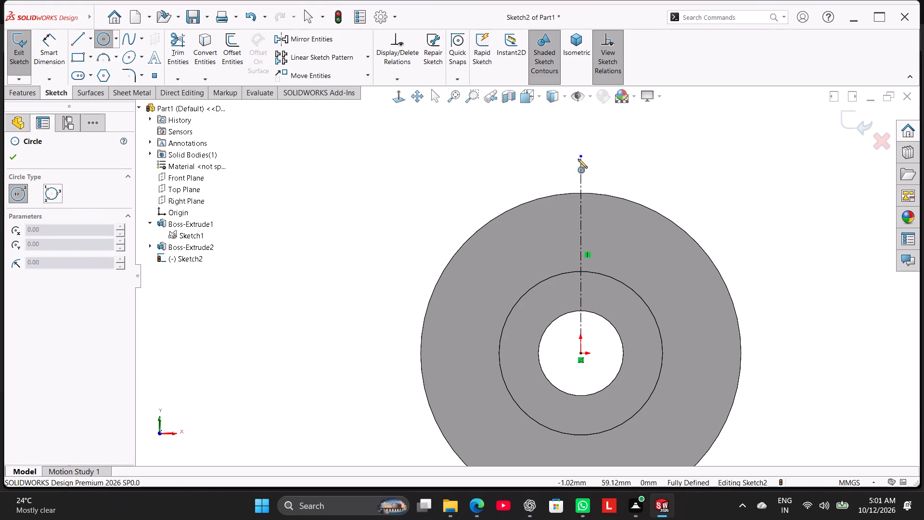
click(582, 154)
click(602, 199)
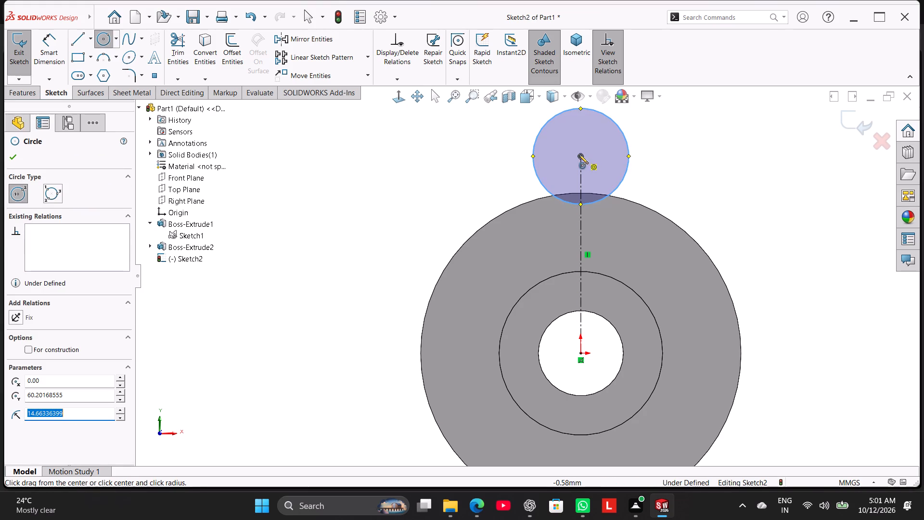
click(579, 155)
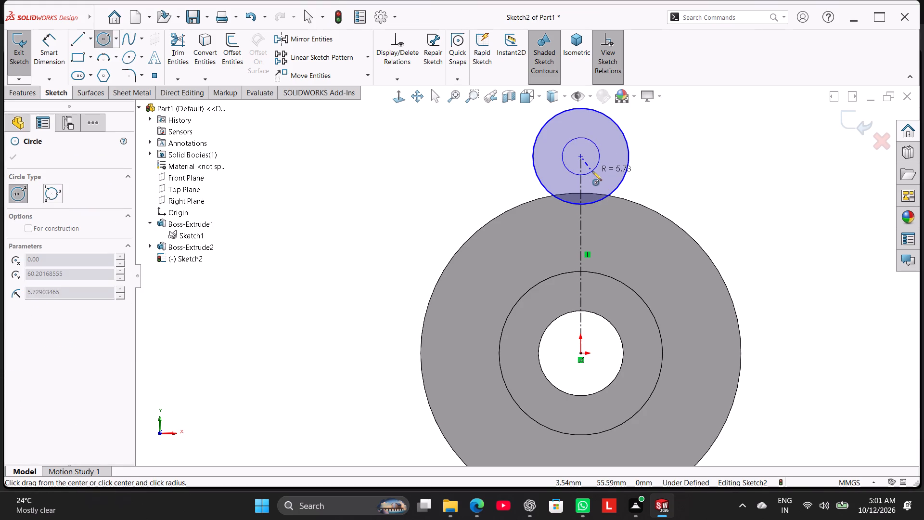
click(603, 180)
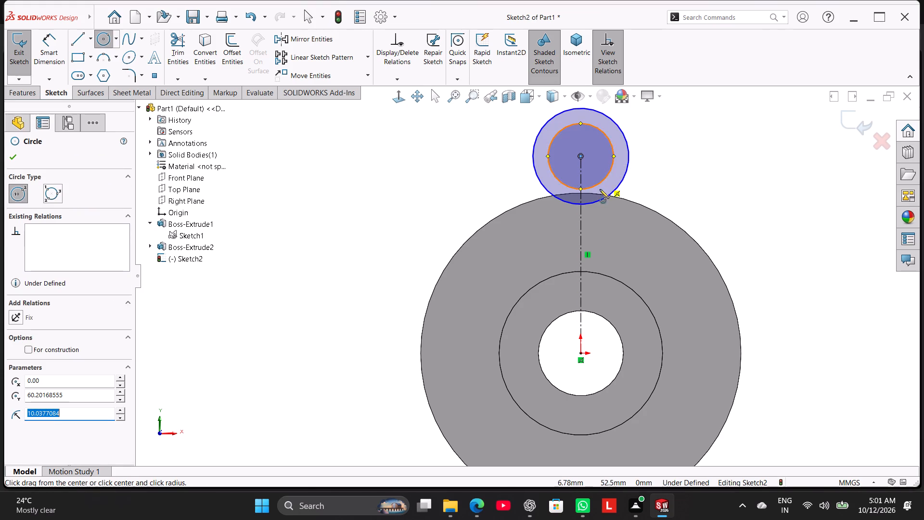
Sketch two concentric circles centred on the origin, with radii of about 16.8 mm and 11.1 mm.
click(583, 354)
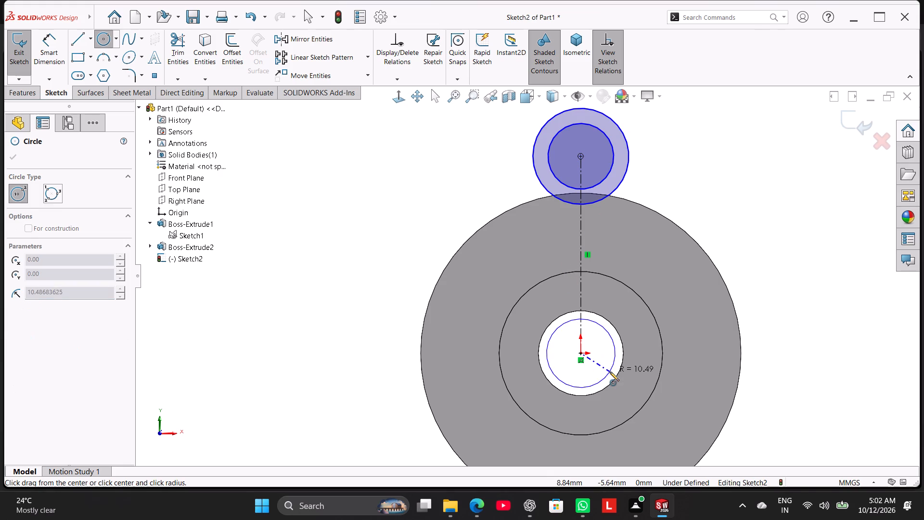
click(626, 385)
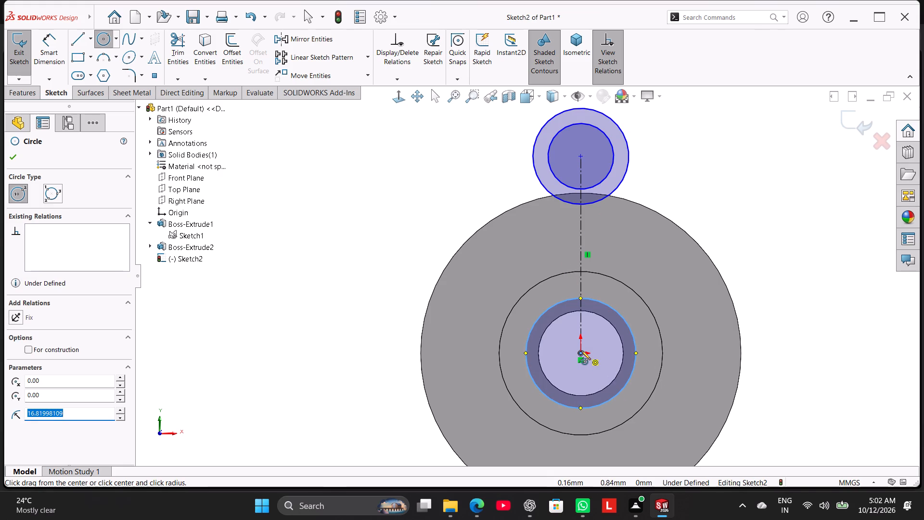
click(581, 351)
click(608, 377)
right_click(429, 253)
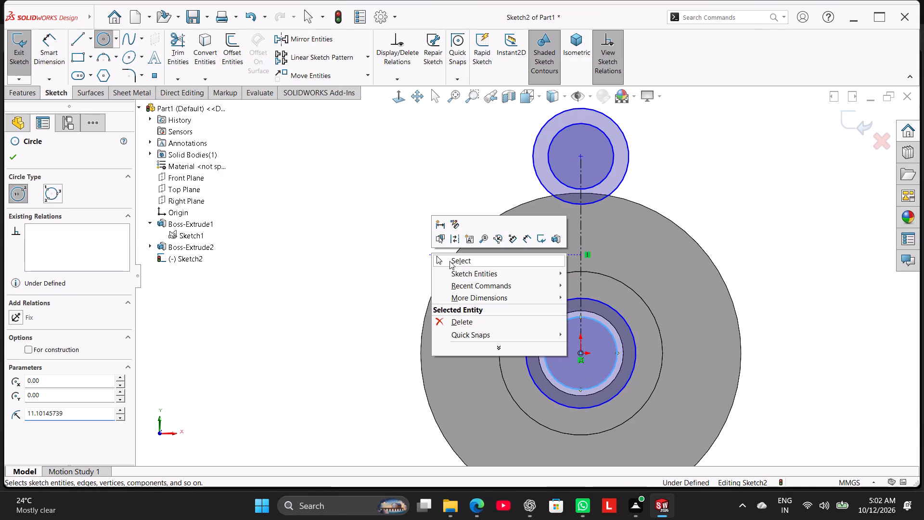
click(455, 263)
Dimension the vertical centerline's length and set it to 50 mm.
scroll(454, 270, up, 2)
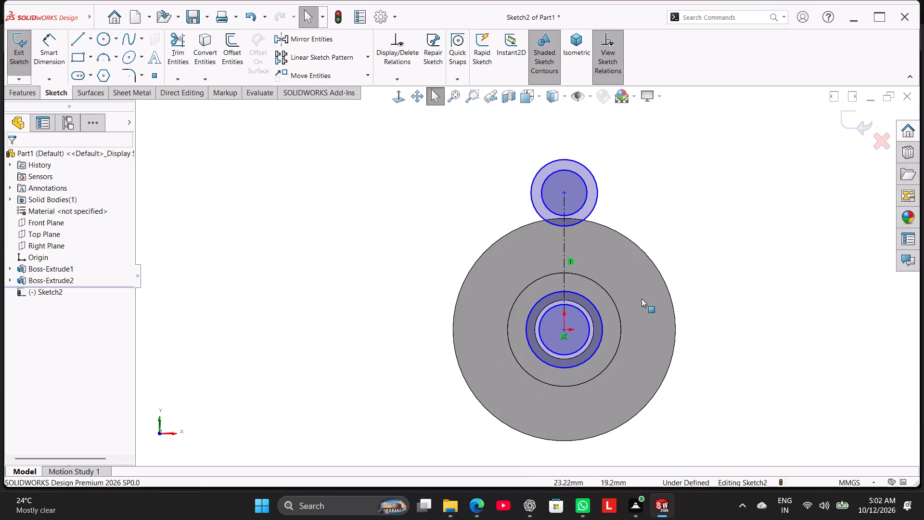
scroll(645, 300, down, 1)
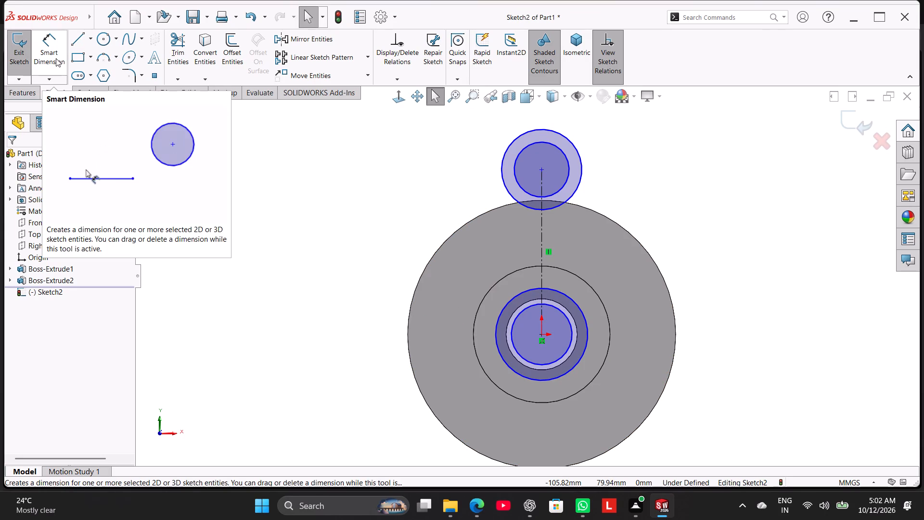
click(255, 149)
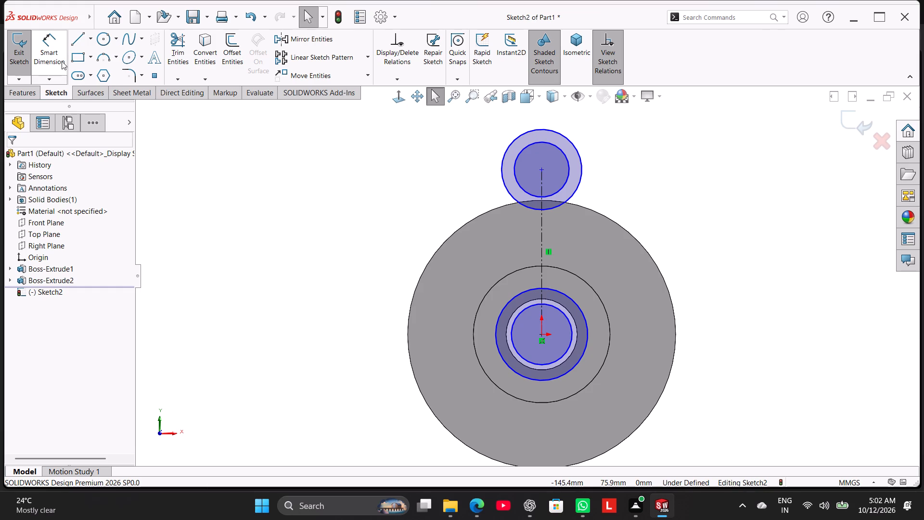
click(62, 61)
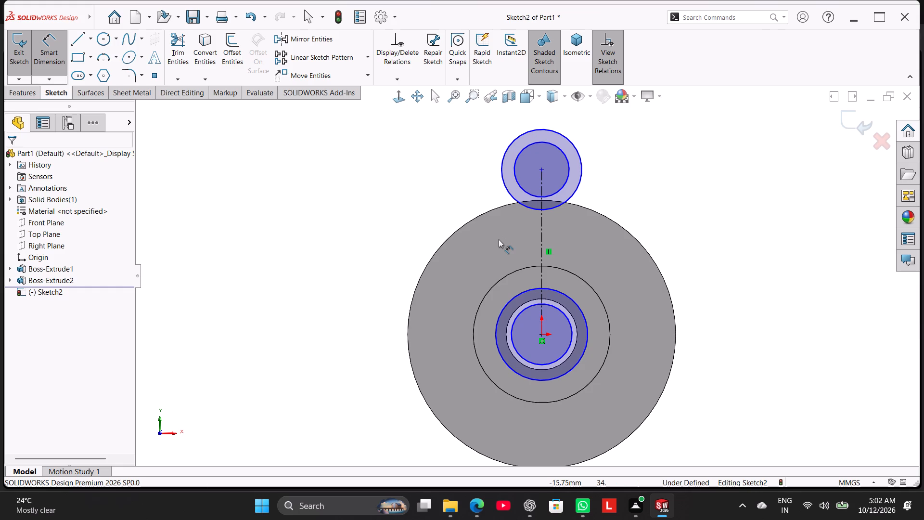
click(540, 255)
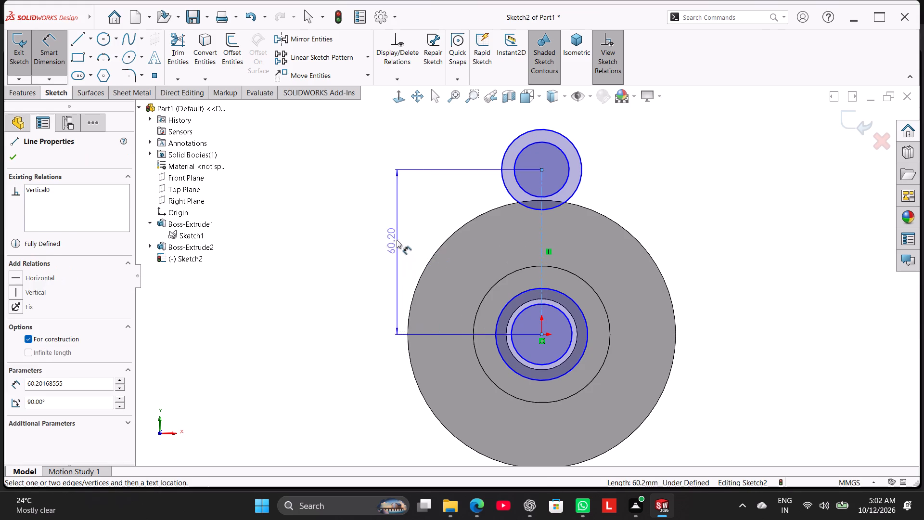
click(390, 239)
text(50)
key(Return)
click(356, 253)
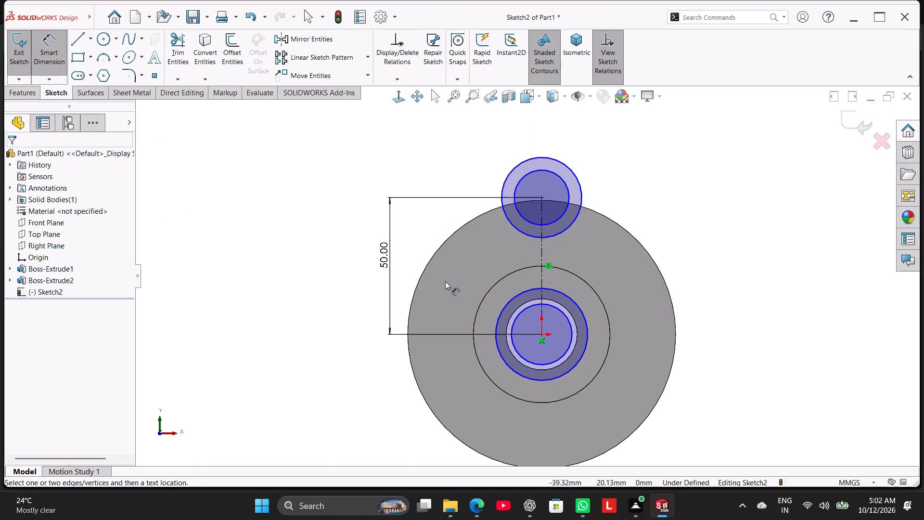
Dimension the diameter of the larger sketched circle centred on the origin and set it to 30 mm.
click(506, 303)
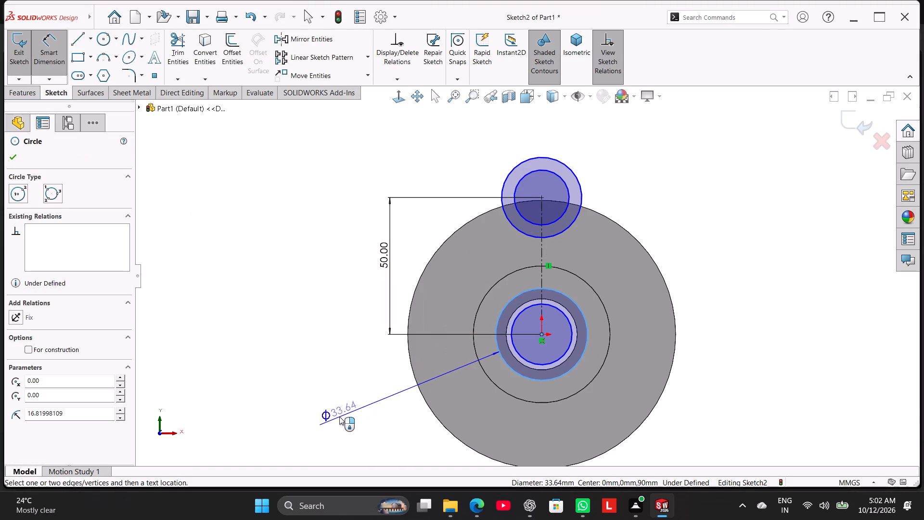
click(372, 405)
text(30)
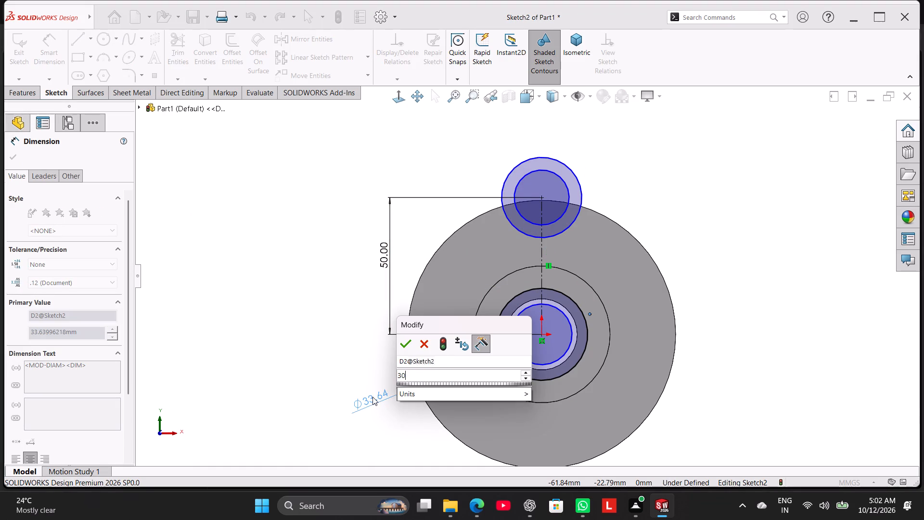
key(Return)
Set the diameter of the larger origin-centred sketch circle to 60 mm.
double_click(375, 397)
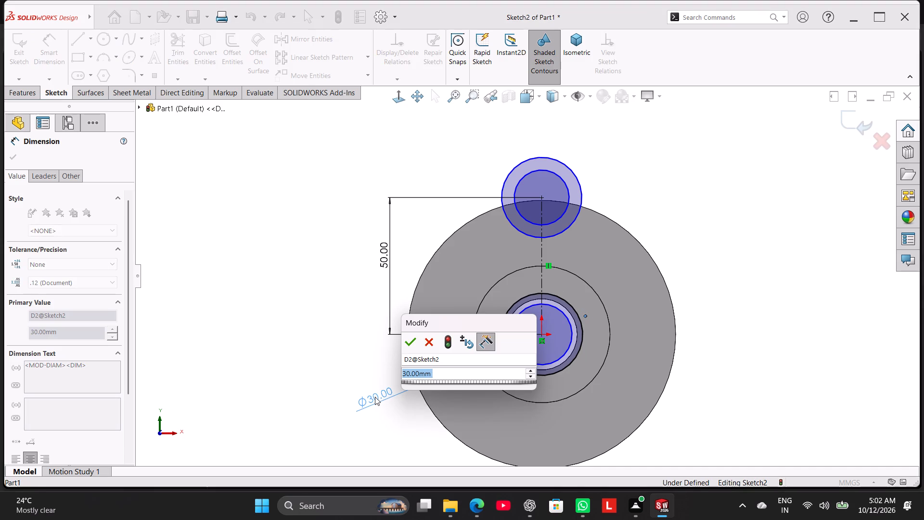
text(60)
key(Return)
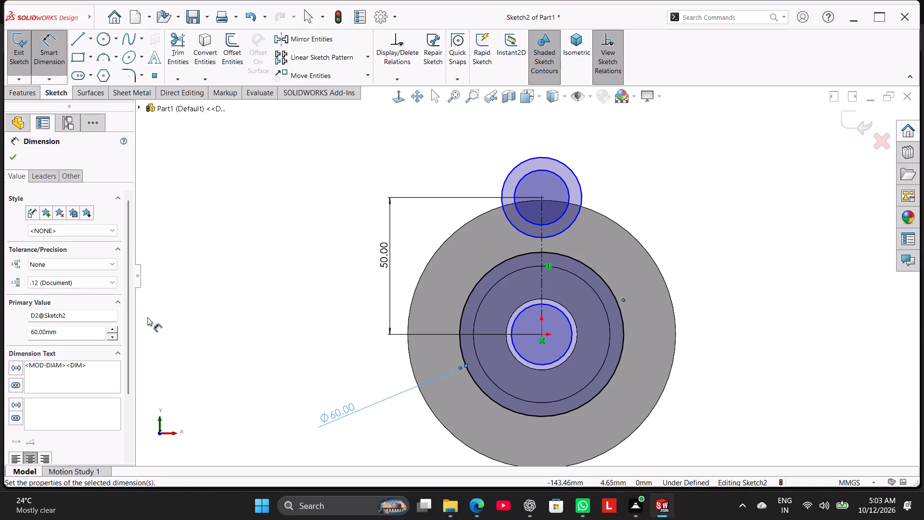
Switch the 60 mm circle's dimension from diameter to radius display.
click(42, 175)
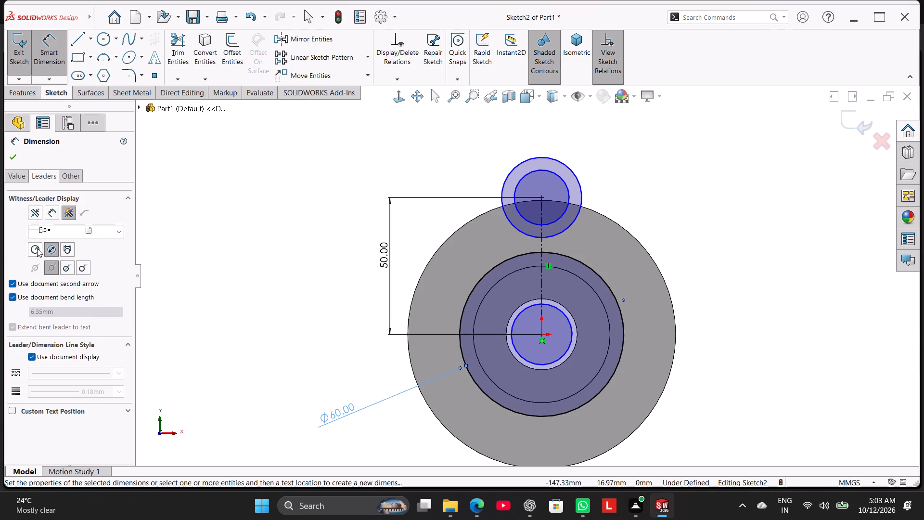
click(37, 248)
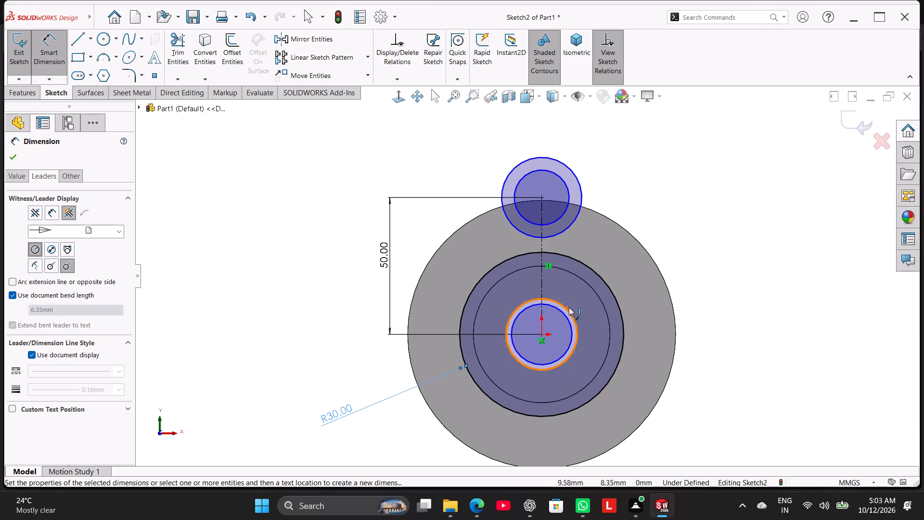
right_click(690, 229)
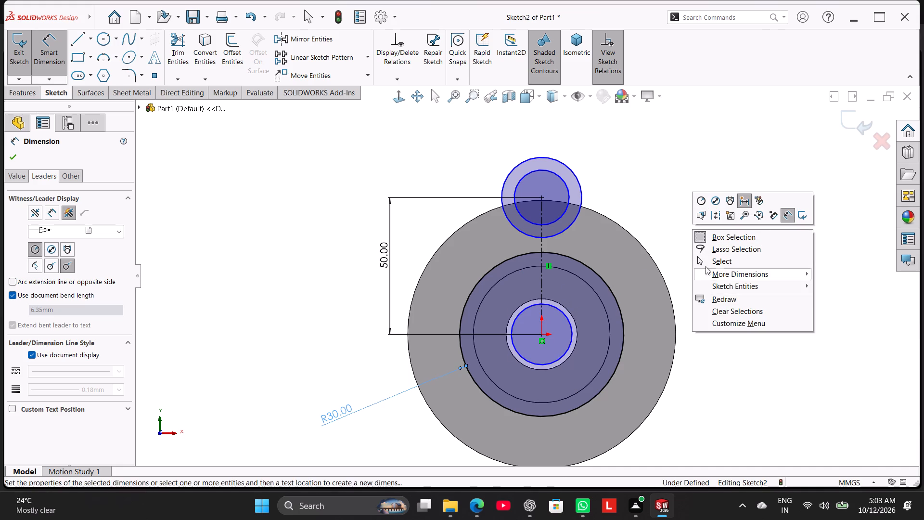
Dimension the diameter of the smaller sketched circle centred on the origin and set it to 35 mm.
click(688, 243)
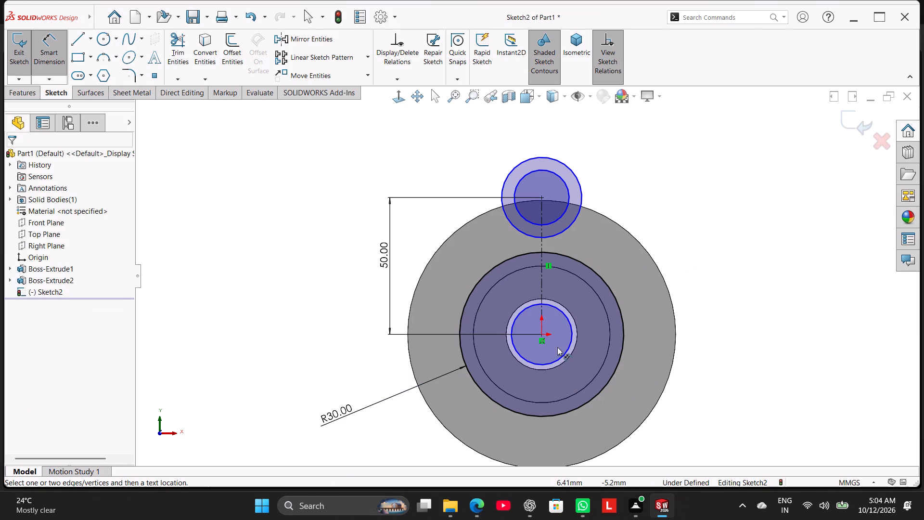
click(565, 351)
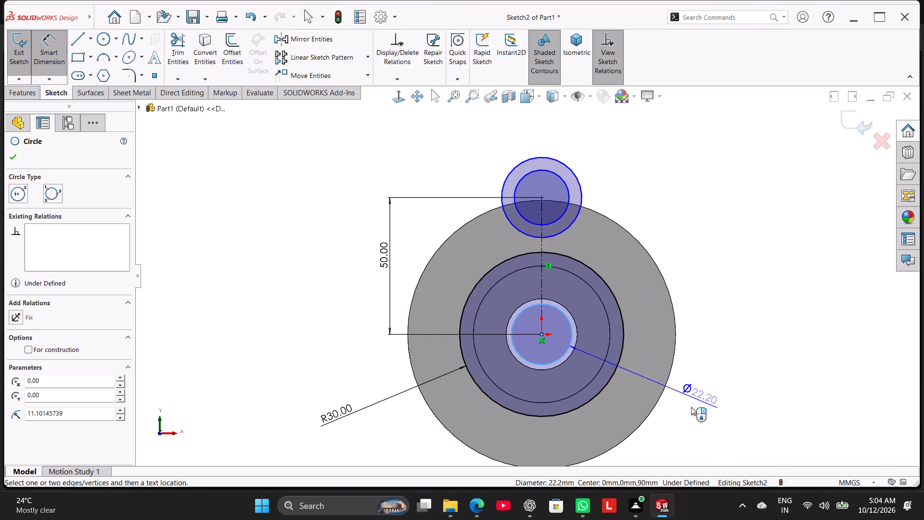
click(686, 414)
text(35)
key(Return)
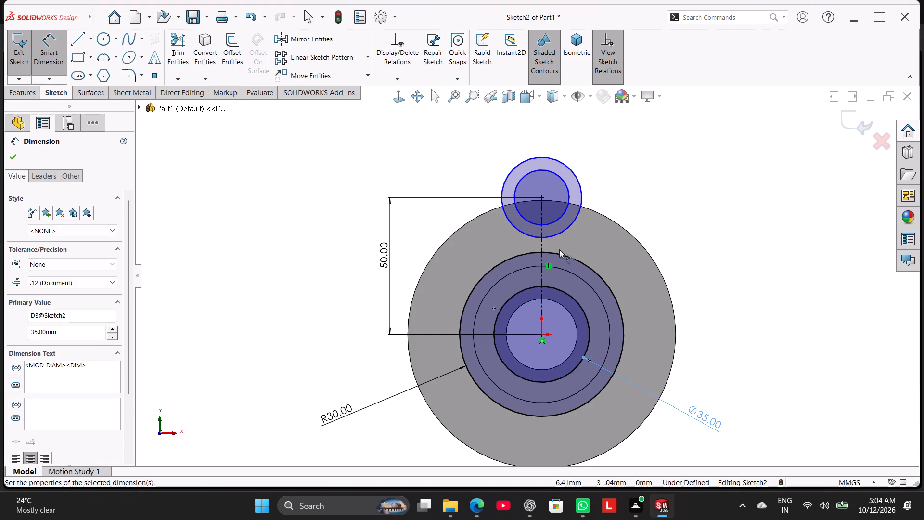
Dimension the diameter of the outer circle at the centerline's upper end and set it to 30 mm.
click(550, 156)
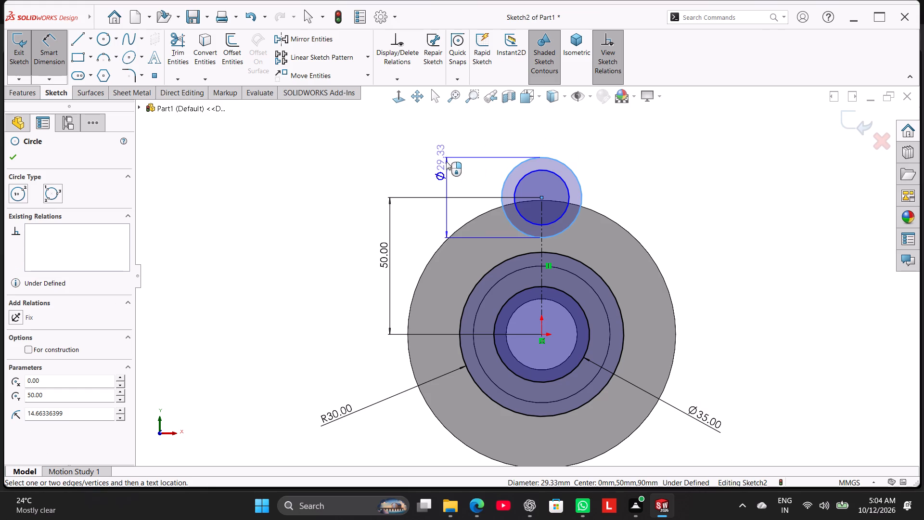
click(449, 140)
text(30)
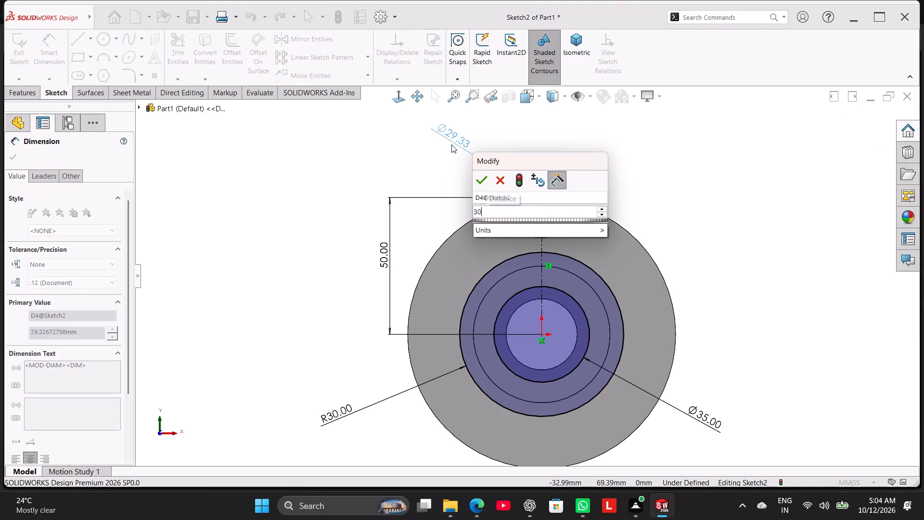
key(Return)
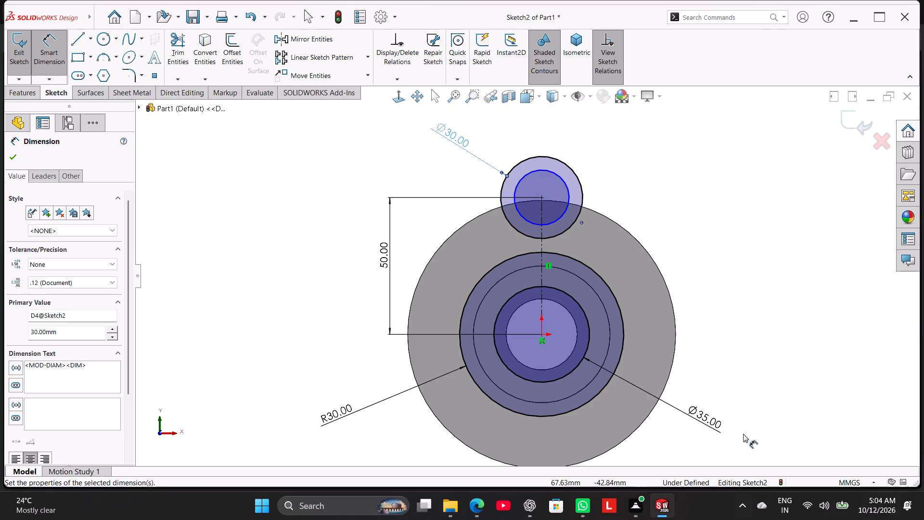
Switch the 30 mm circle's dimension at the centerline's upper end from diameter to radius display.
right_drag(916, 413, 809, 499)
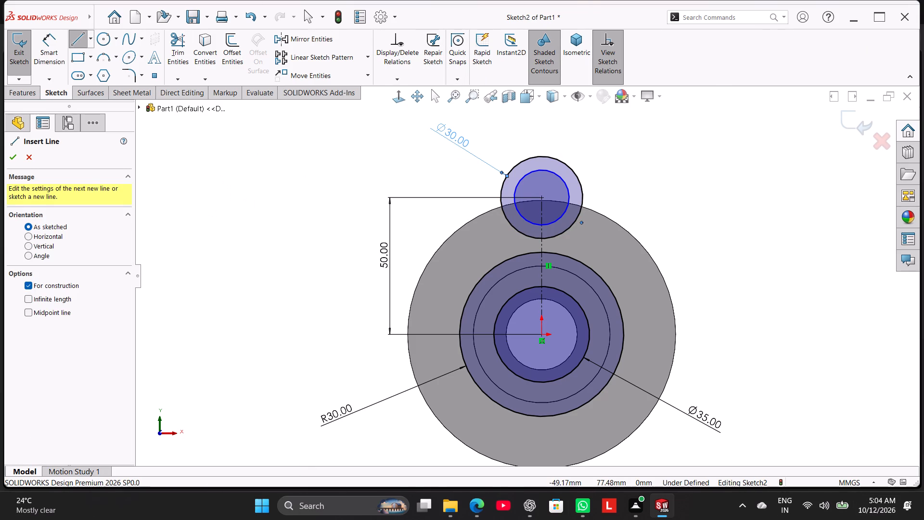
click(47, 58)
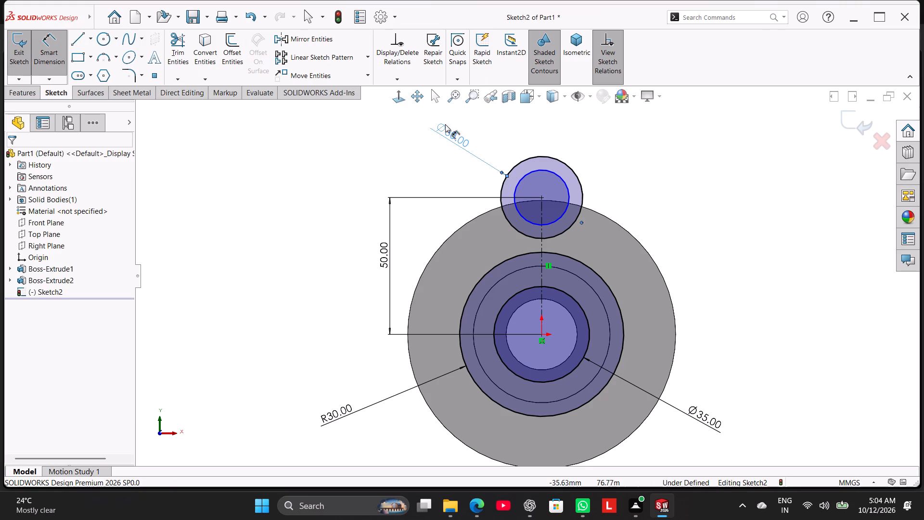
click(453, 131)
double_click(453, 131)
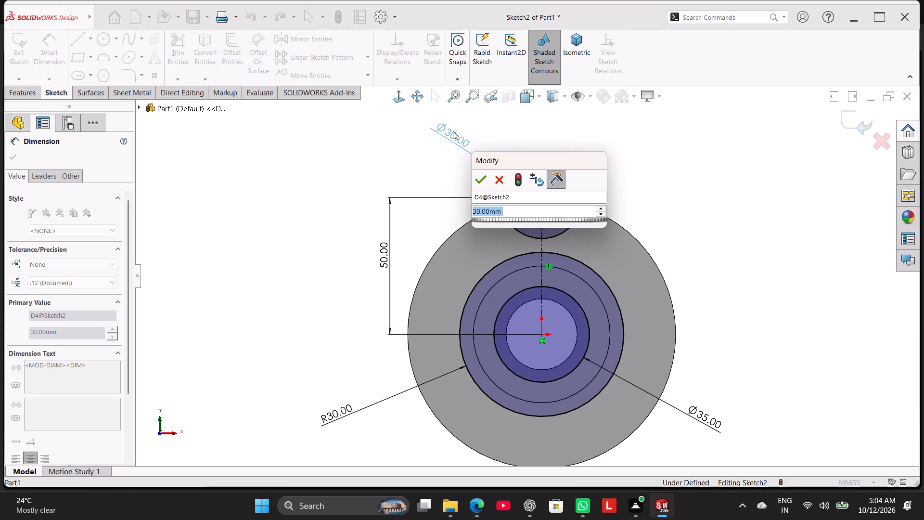
click(40, 178)
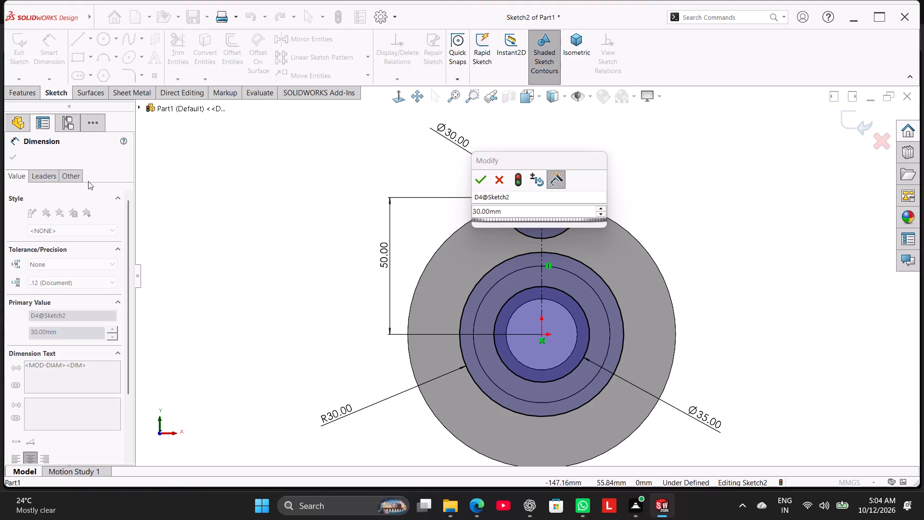
click(479, 186)
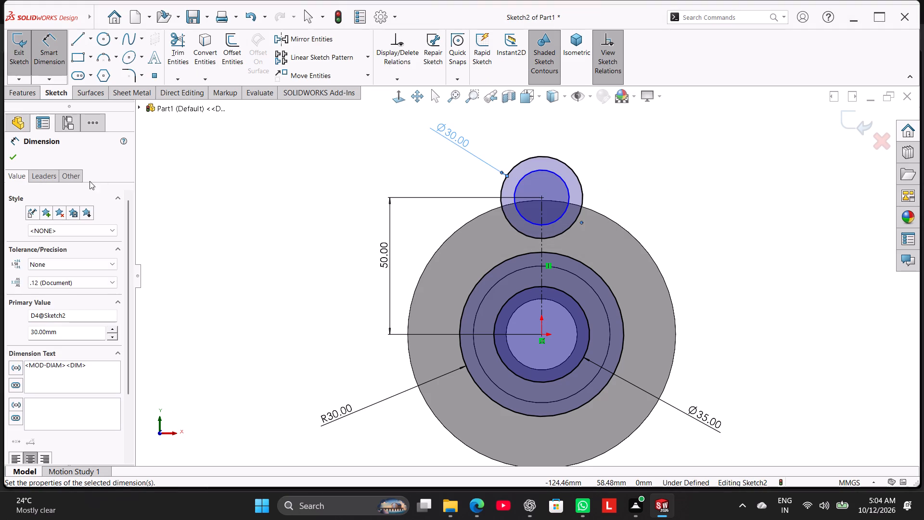
click(52, 178)
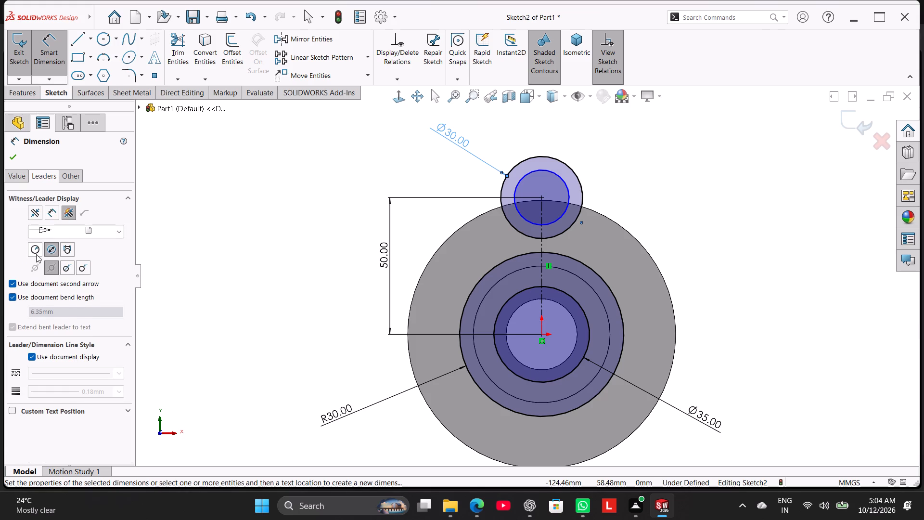
click(33, 253)
click(15, 154)
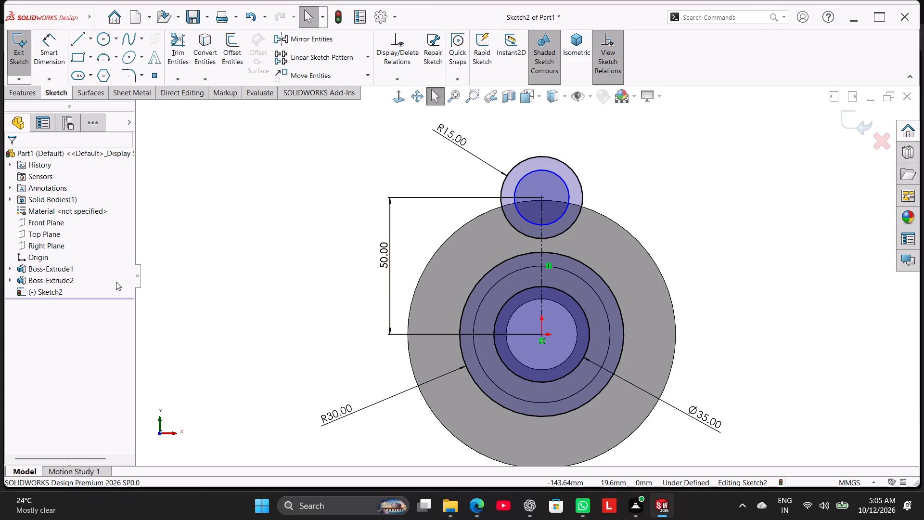
Dimension the inner circle at the centerline's upper end, set its diameter to 12 mm and place the dimension closer to the circle.
click(54, 56)
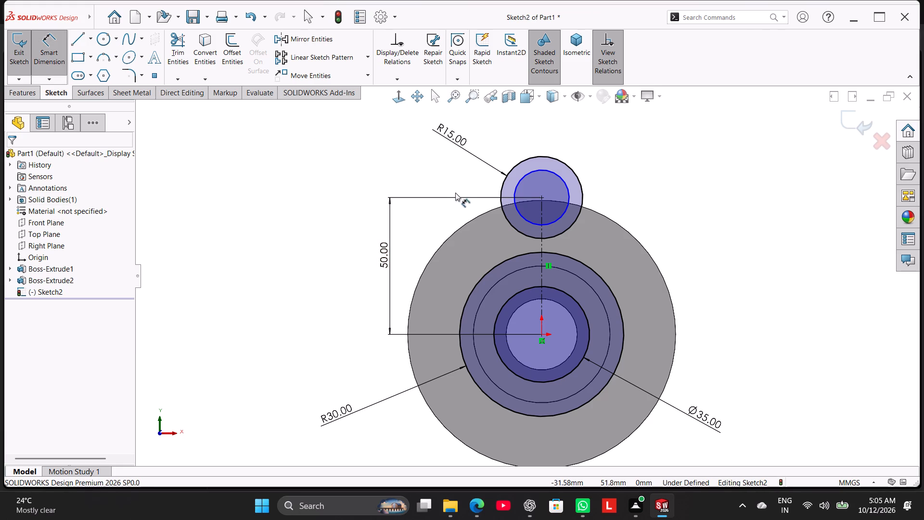
click(521, 180)
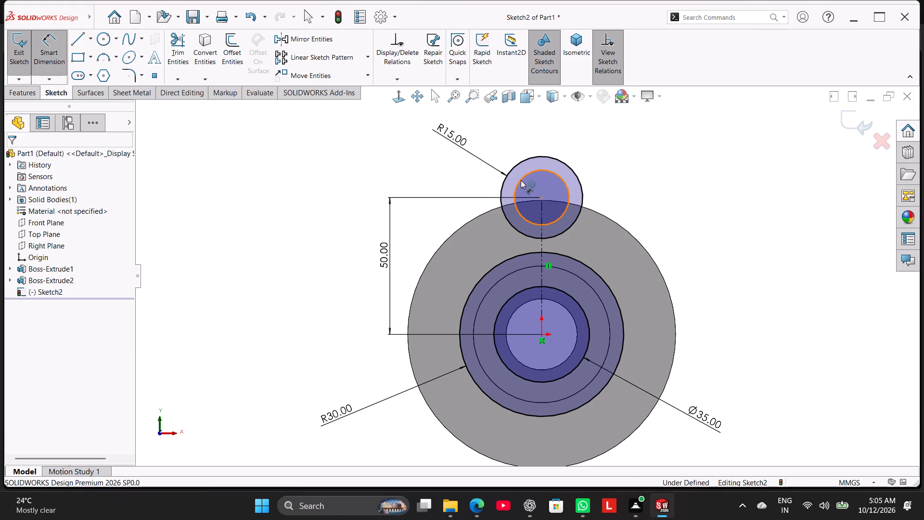
drag(651, 132, 665, 122)
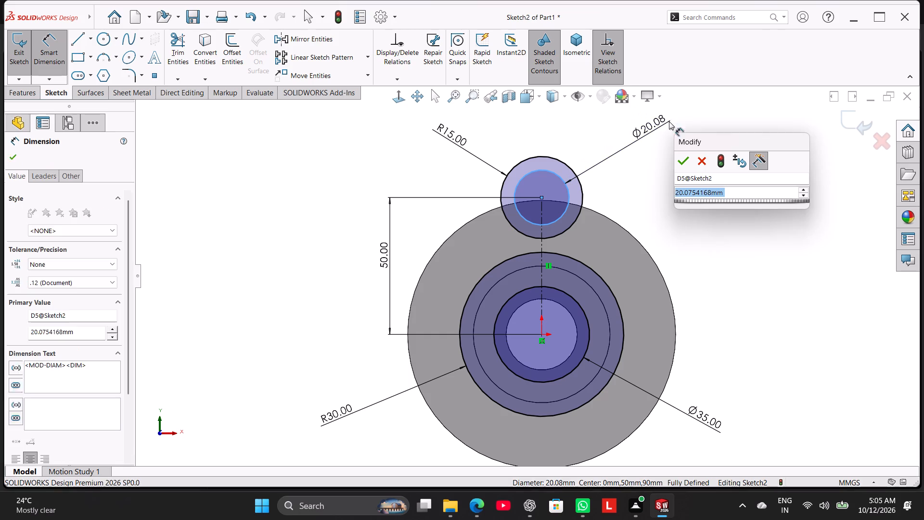
text(12)
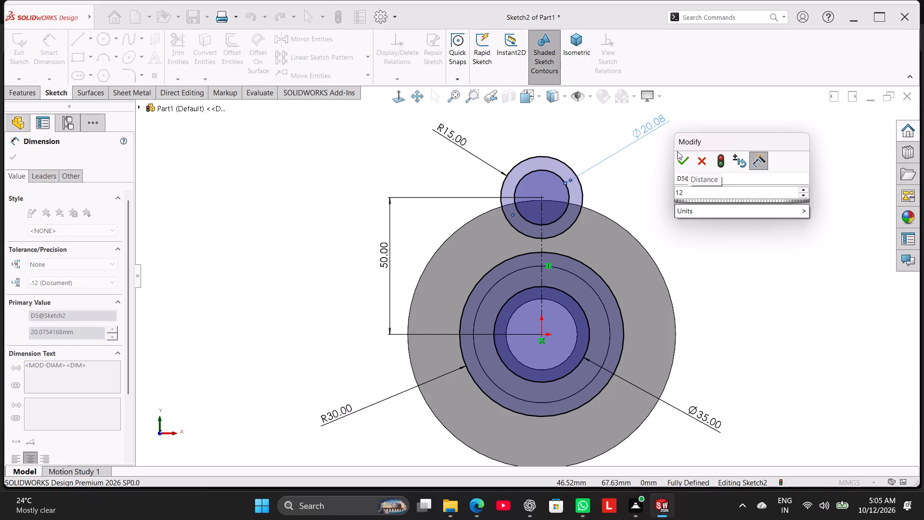
click(685, 156)
drag(652, 130, 638, 146)
right_click(689, 184)
click(714, 219)
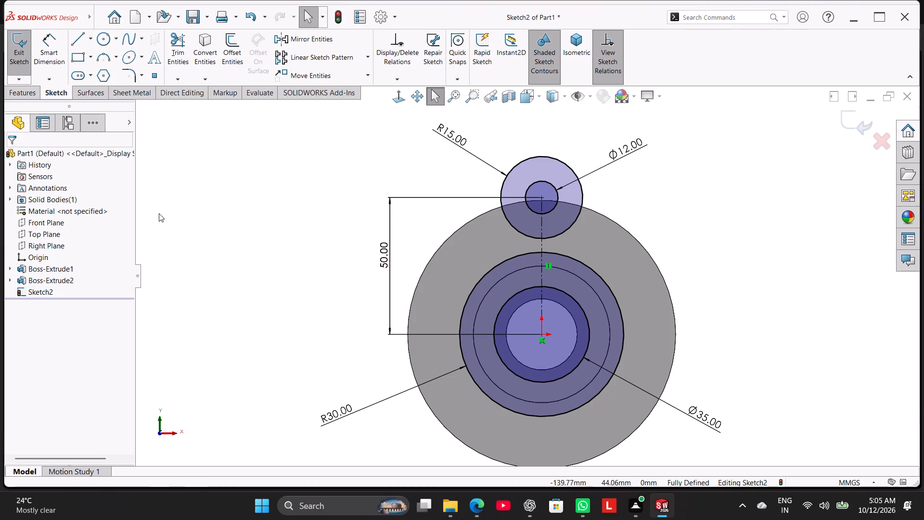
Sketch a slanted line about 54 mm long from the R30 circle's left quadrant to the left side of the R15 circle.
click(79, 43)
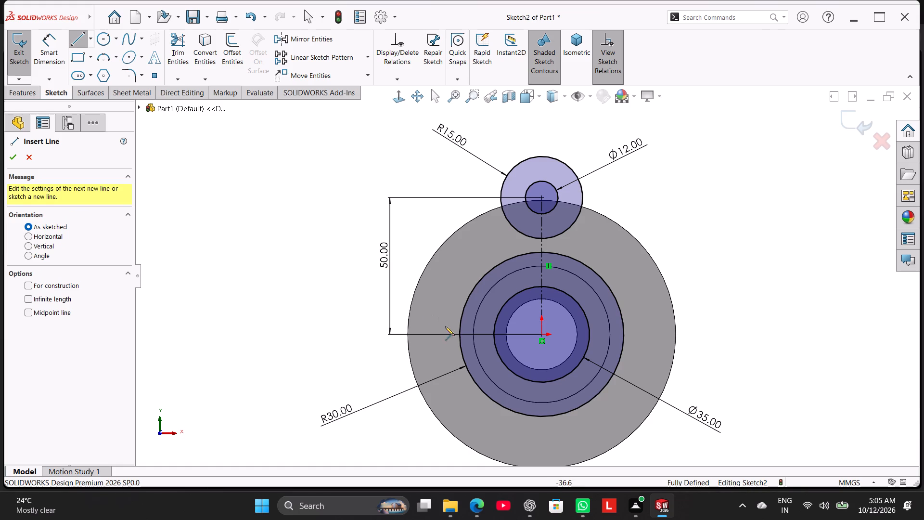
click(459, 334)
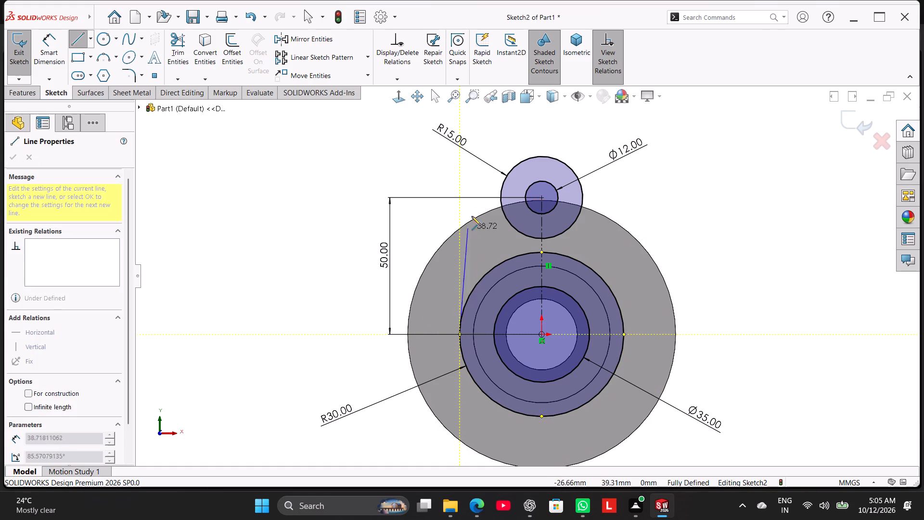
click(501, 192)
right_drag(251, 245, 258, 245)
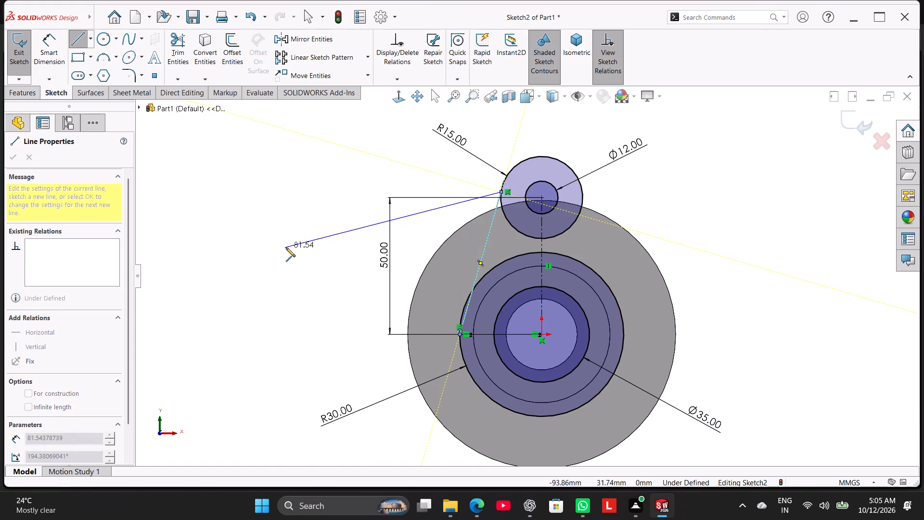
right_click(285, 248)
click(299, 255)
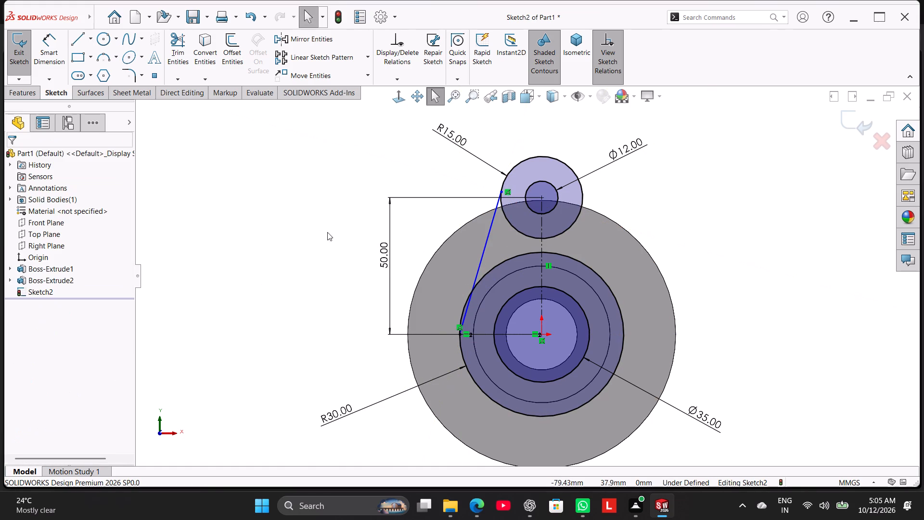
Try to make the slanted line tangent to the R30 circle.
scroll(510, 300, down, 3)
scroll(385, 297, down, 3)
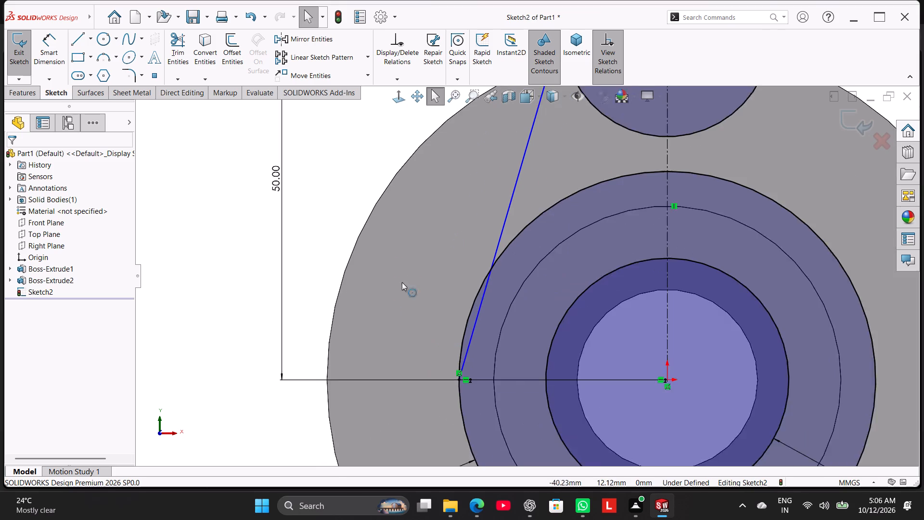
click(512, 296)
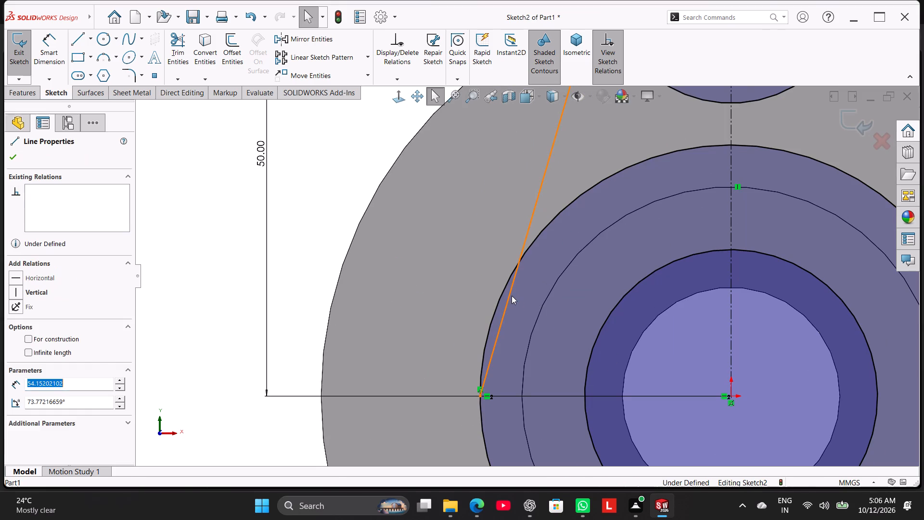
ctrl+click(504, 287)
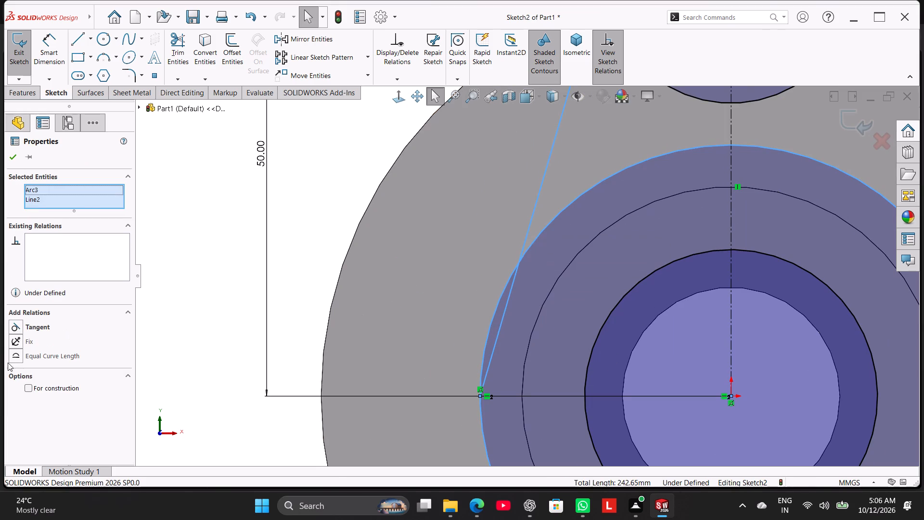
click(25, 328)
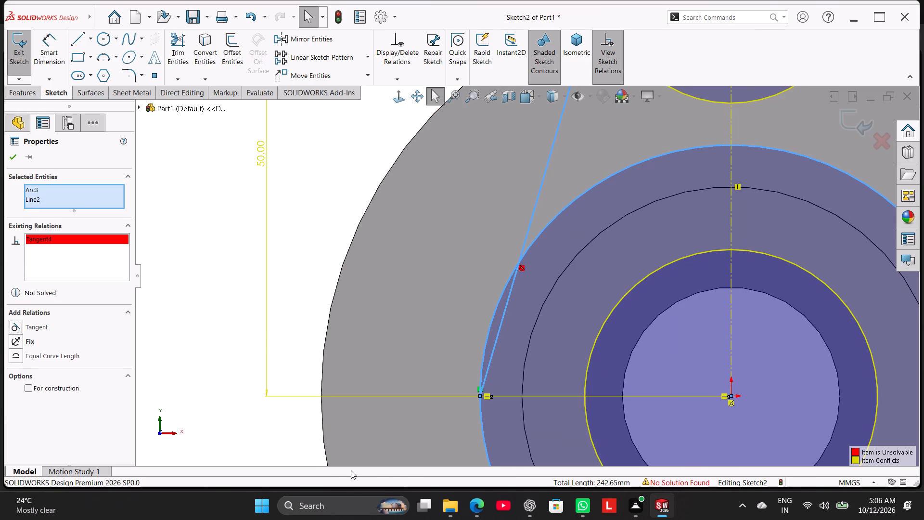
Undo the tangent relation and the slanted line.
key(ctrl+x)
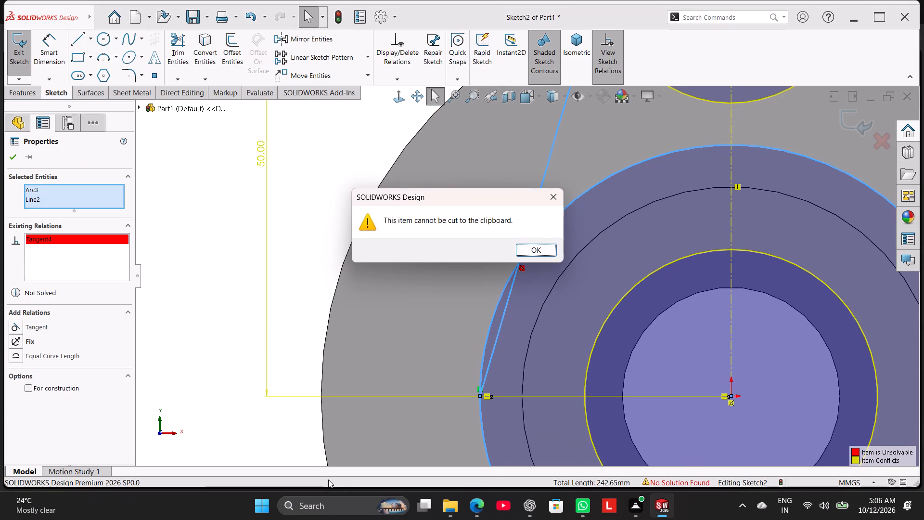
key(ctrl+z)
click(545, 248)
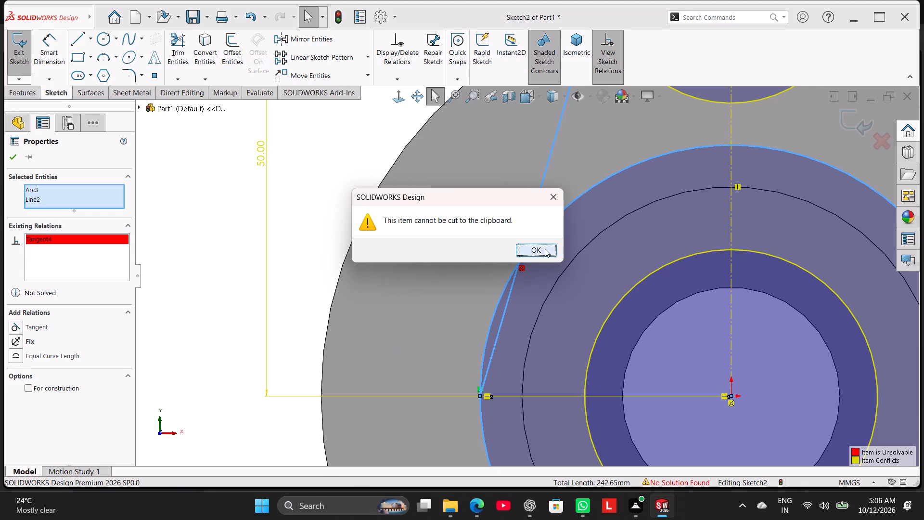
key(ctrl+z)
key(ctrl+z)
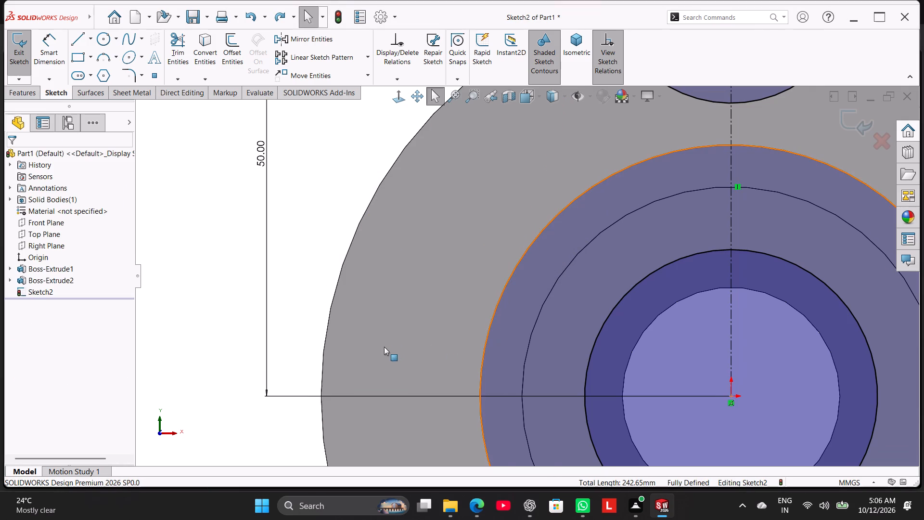
Sketch a slanted line about 53 mm long from the R30 circle's left quadrant to the left side of the R15 circle.
scroll(384, 344, up, 2)
scroll(581, 135, up, 1)
scroll(590, 182, up, 2)
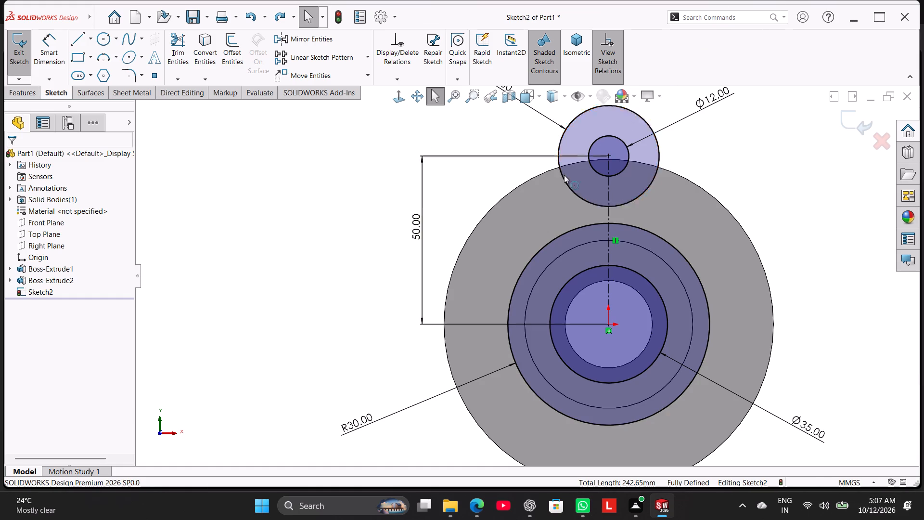
scroll(601, 192, up, 3)
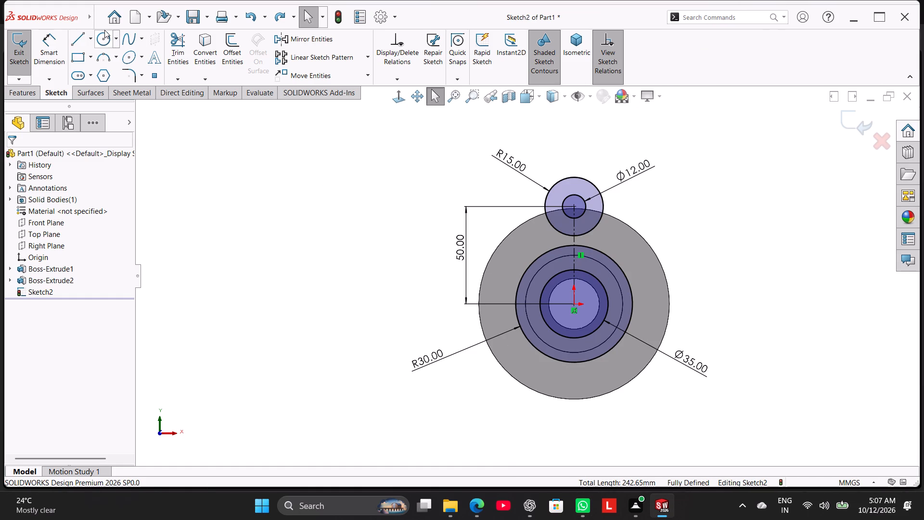
click(82, 37)
scroll(594, 248, down, 3)
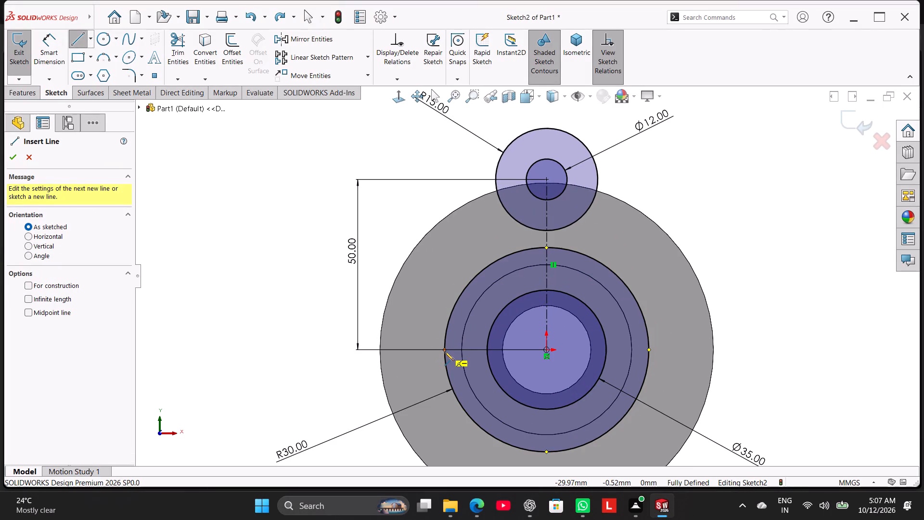
click(445, 351)
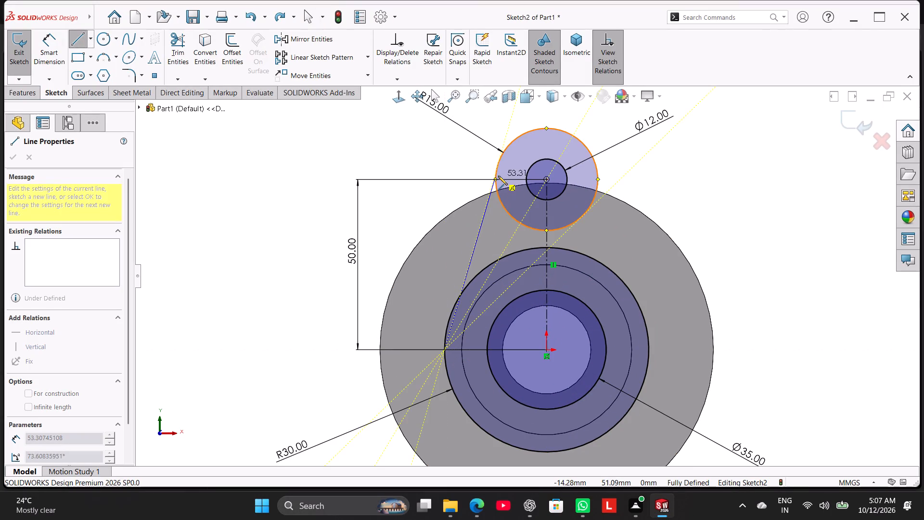
click(498, 176)
right_click(336, 186)
click(356, 195)
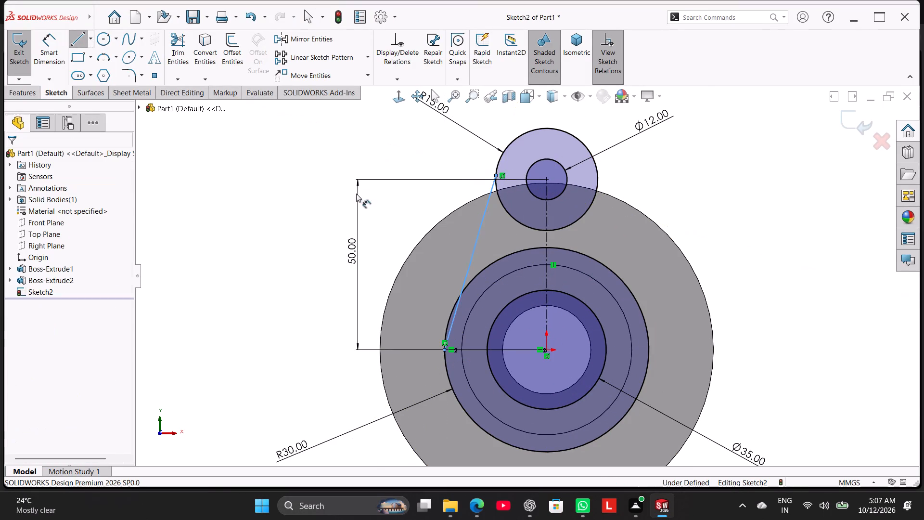
scroll(480, 313, down, 4)
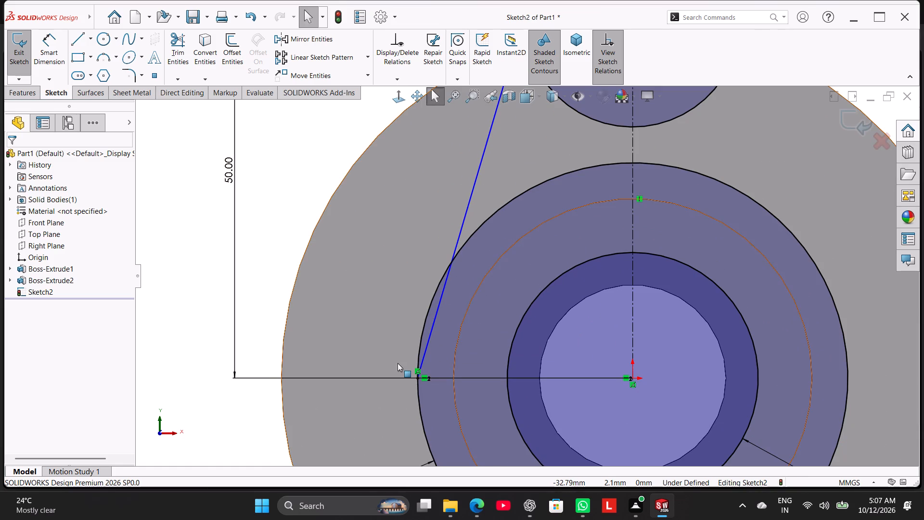
Undo the slanted line between the R30 and R15 circles.
key(ctrl+z)
scroll(385, 320, up, 5)
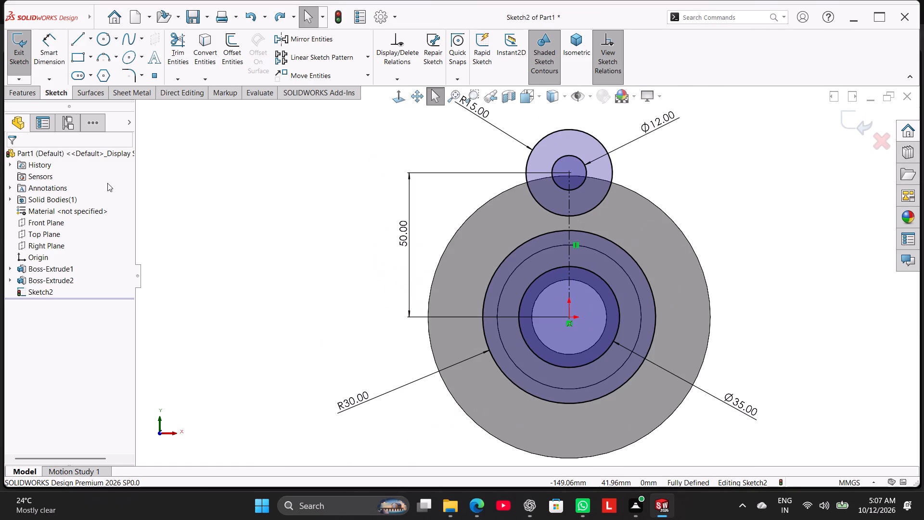
Sketch a slanted line about 44 mm long from the R15 circle's left side to the upper-left of the R30 circle.
click(79, 43)
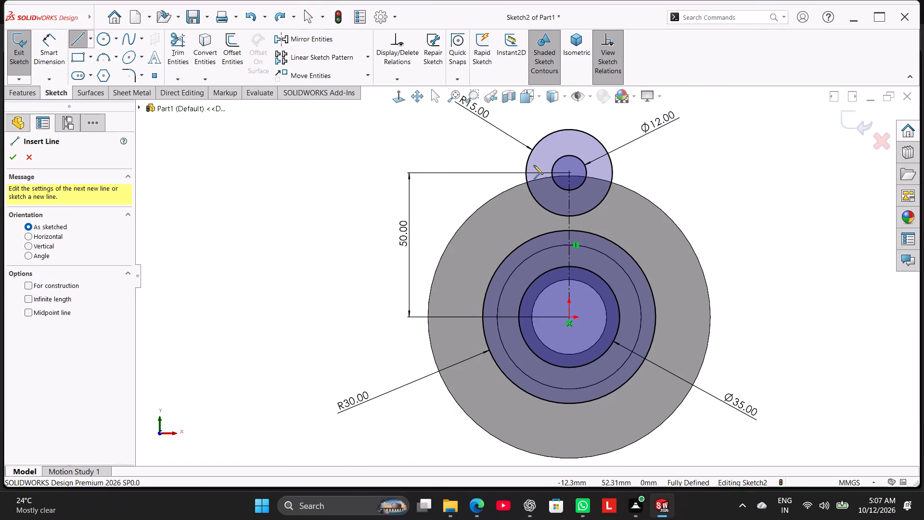
click(528, 158)
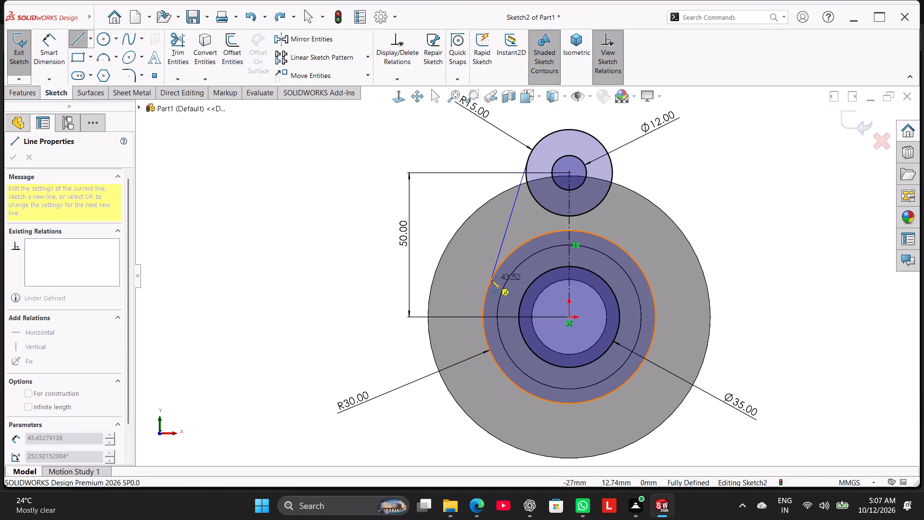
click(488, 280)
right_click(300, 268)
click(321, 275)
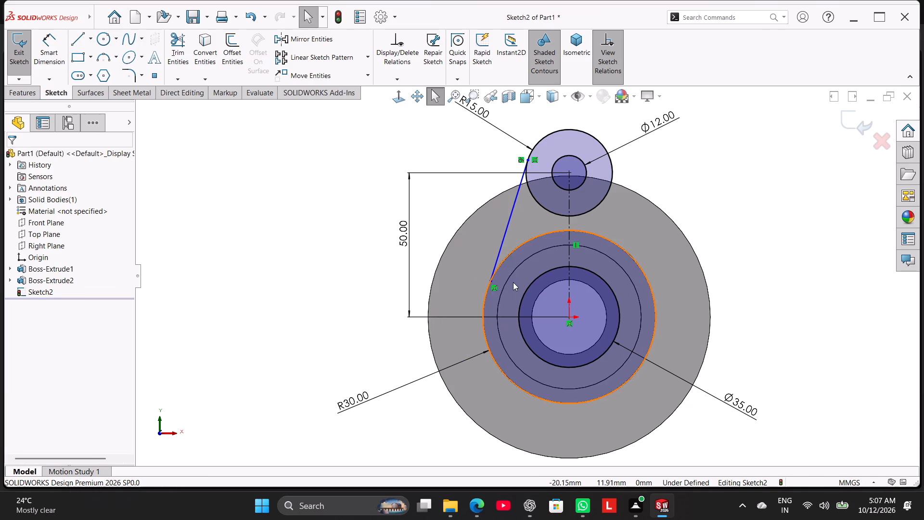
Make the slanted line tangent to the R30 circle.
scroll(514, 280, down, 4)
ctrl+click(474, 254)
ctrl+click(485, 254)
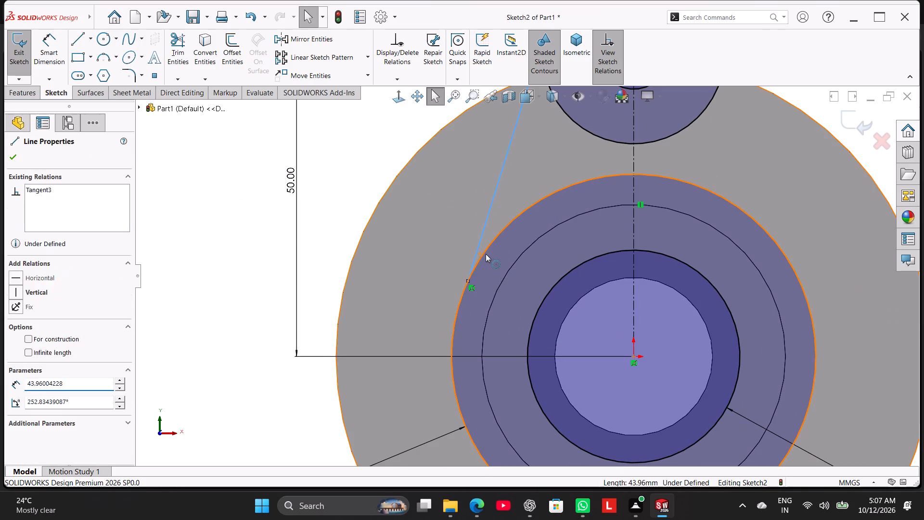
right_click(198, 309)
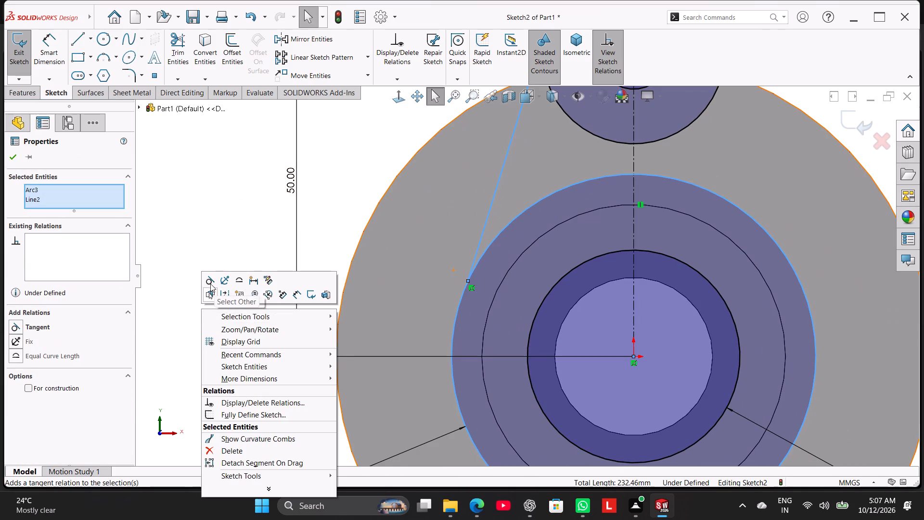
click(209, 282)
scroll(423, 256, up, 5)
click(350, 273)
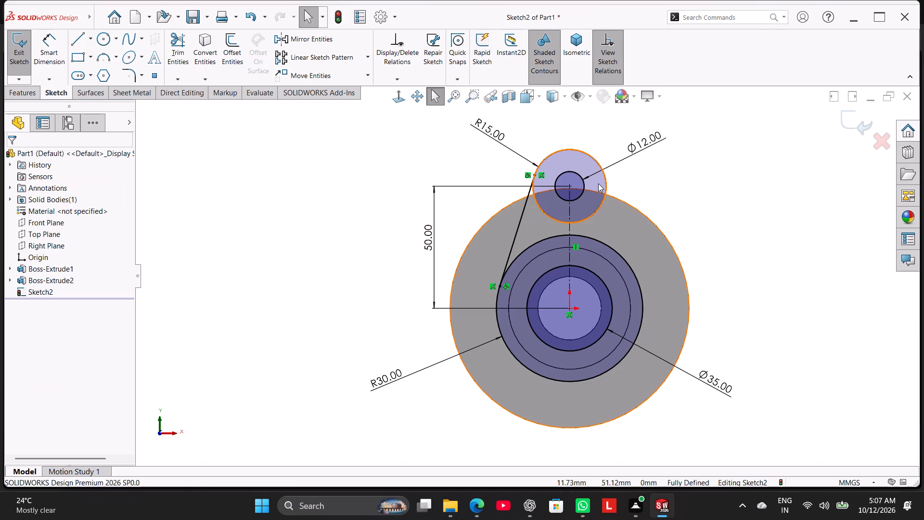
Mirror the tangent line about the vertical centreline.
scroll(565, 225, down, 2)
ctrl+click(498, 220)
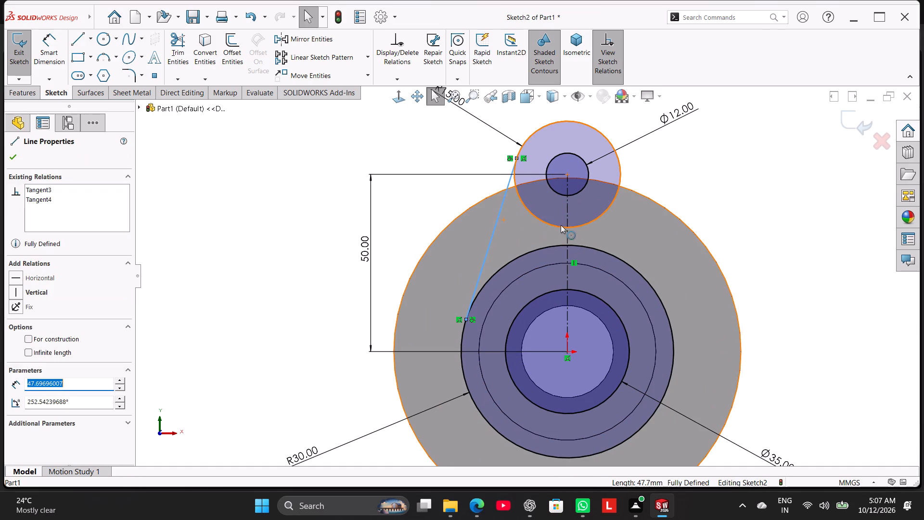
ctrl+click(565, 235)
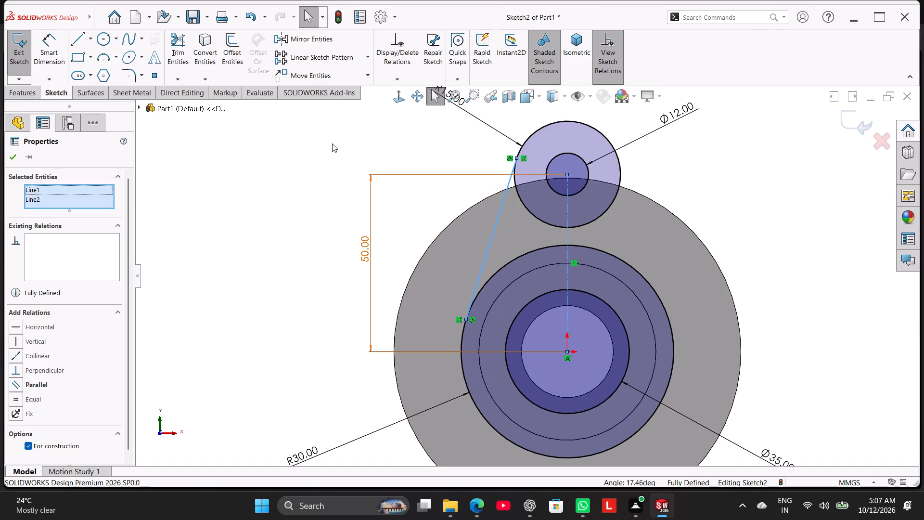
right_click(315, 122)
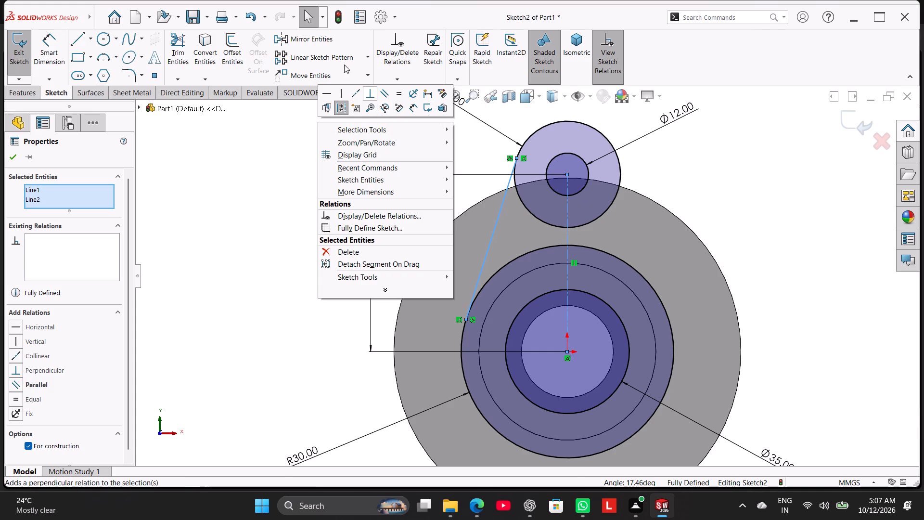
click(334, 47)
scroll(507, 177, up, 2)
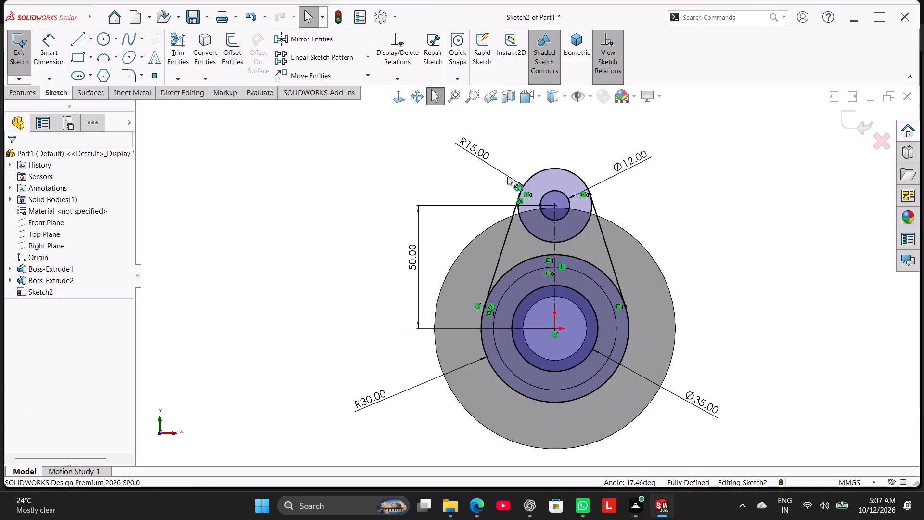
Trim away the lower arc of the R15 circle between the two tangent lines.
scroll(507, 177, up, 1)
scroll(518, 187, down, 2)
scroll(555, 235, up, 3)
scroll(566, 271, down, 2)
scroll(565, 272, up, 3)
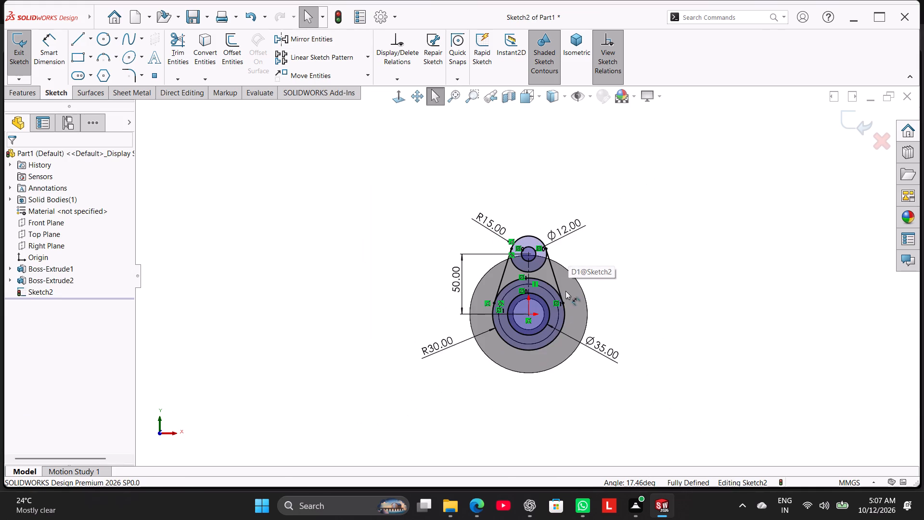
scroll(554, 303, down, 2)
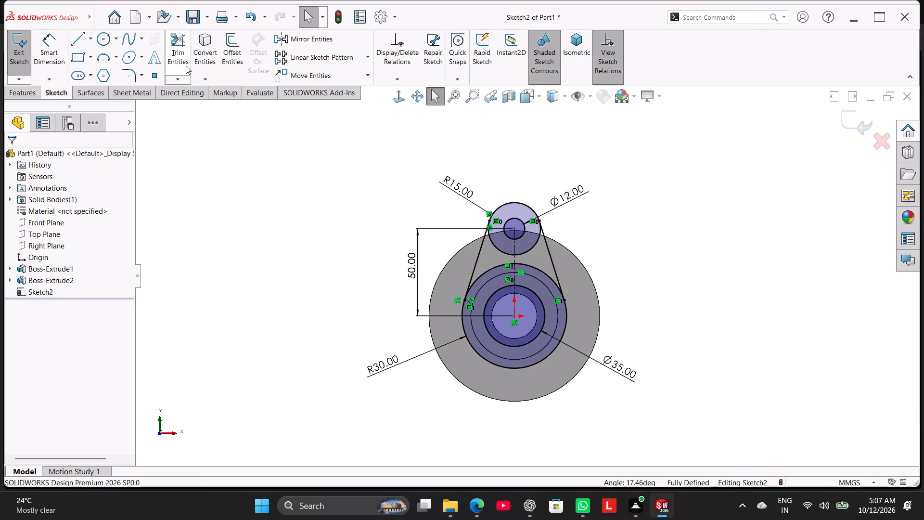
click(186, 64)
scroll(517, 227, down, 5)
drag(542, 282, 571, 302)
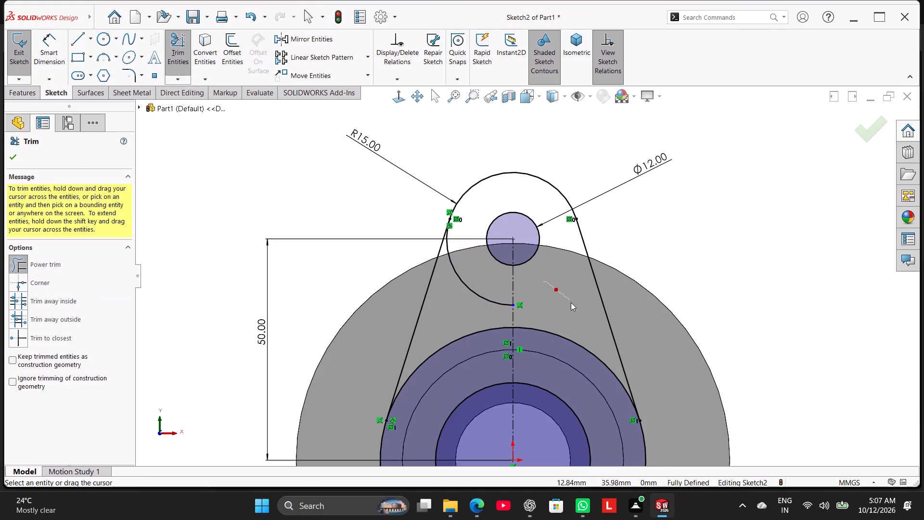
drag(571, 302, 570, 302)
drag(477, 275, 477, 303)
scroll(501, 303, up, 7)
scroll(548, 335, down, 4)
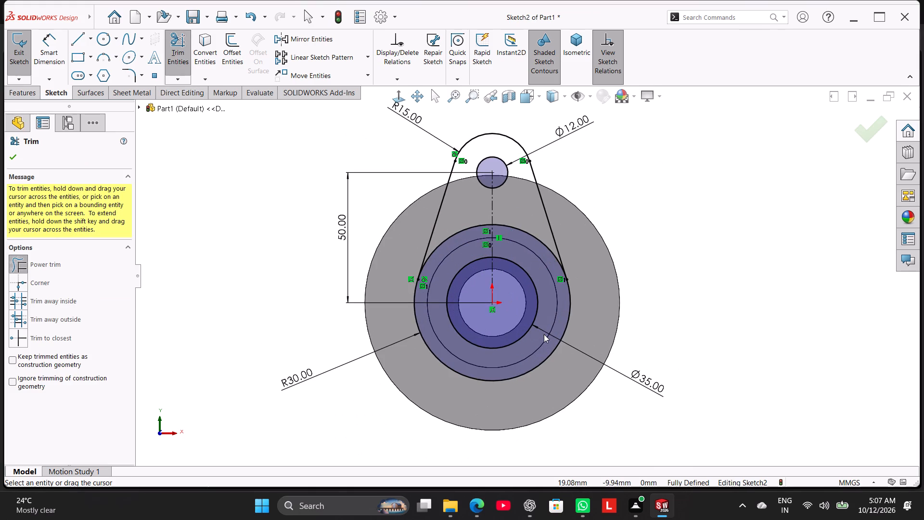
Trim away the upper arc of the R30 circle between the two tangent lines.
drag(471, 204, 472, 203)
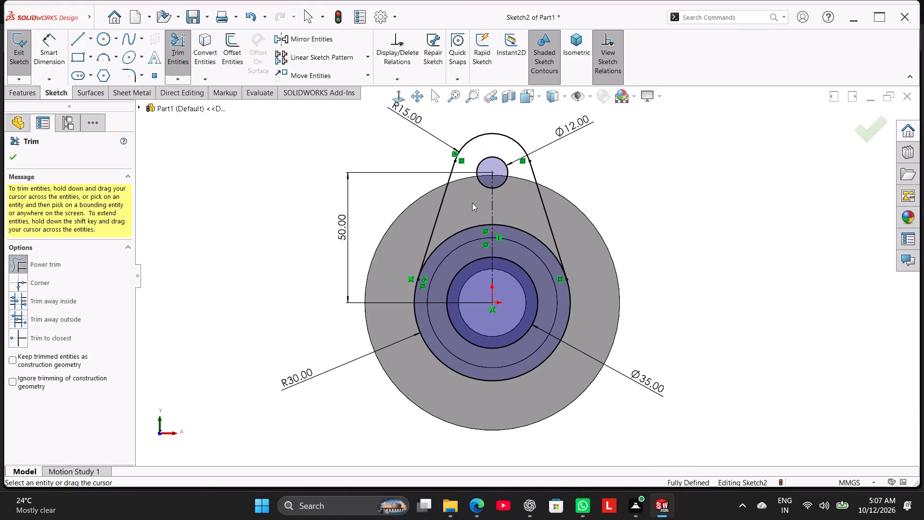
drag(472, 203, 479, 232)
drag(505, 208, 526, 236)
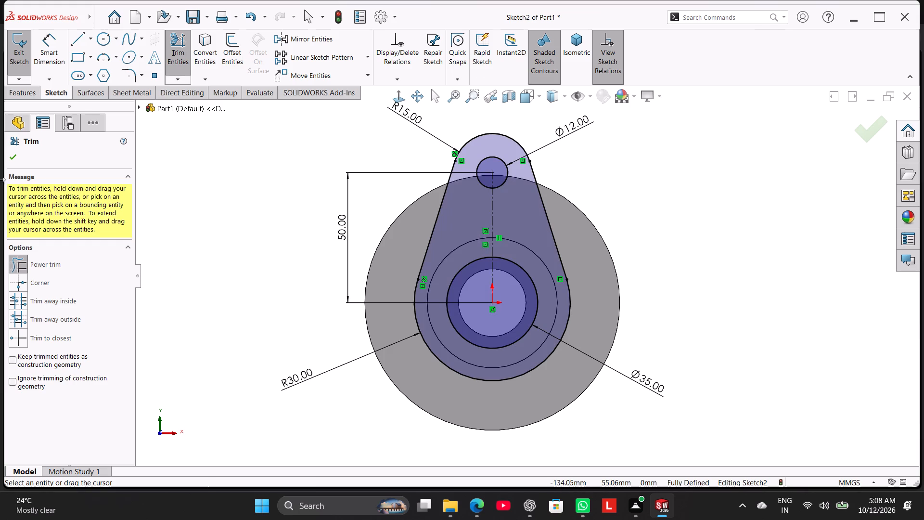
click(11, 160)
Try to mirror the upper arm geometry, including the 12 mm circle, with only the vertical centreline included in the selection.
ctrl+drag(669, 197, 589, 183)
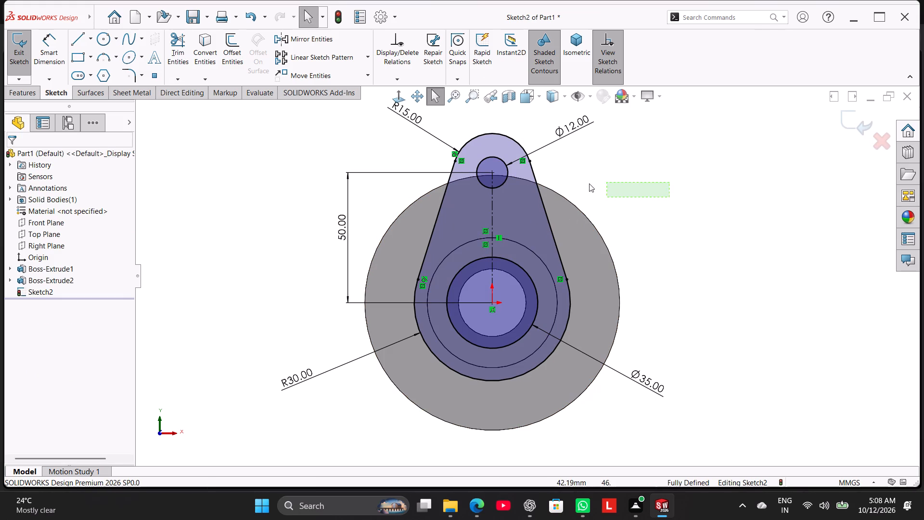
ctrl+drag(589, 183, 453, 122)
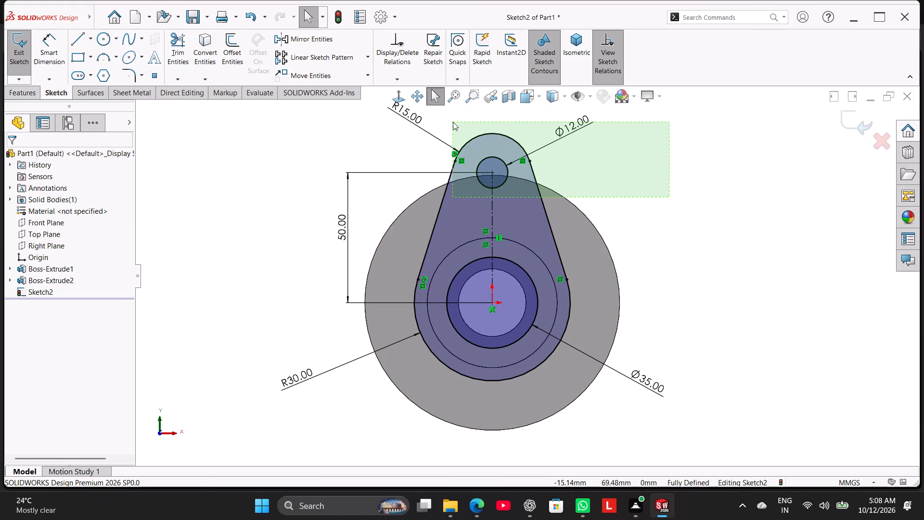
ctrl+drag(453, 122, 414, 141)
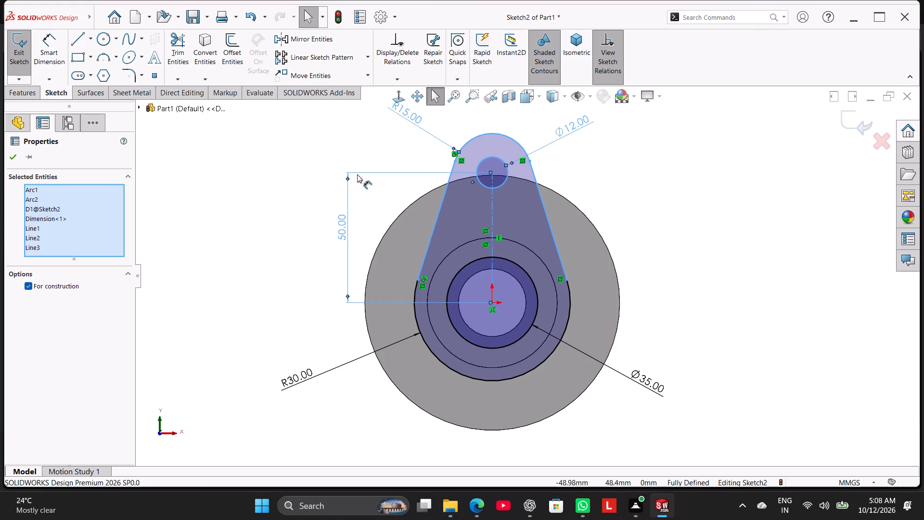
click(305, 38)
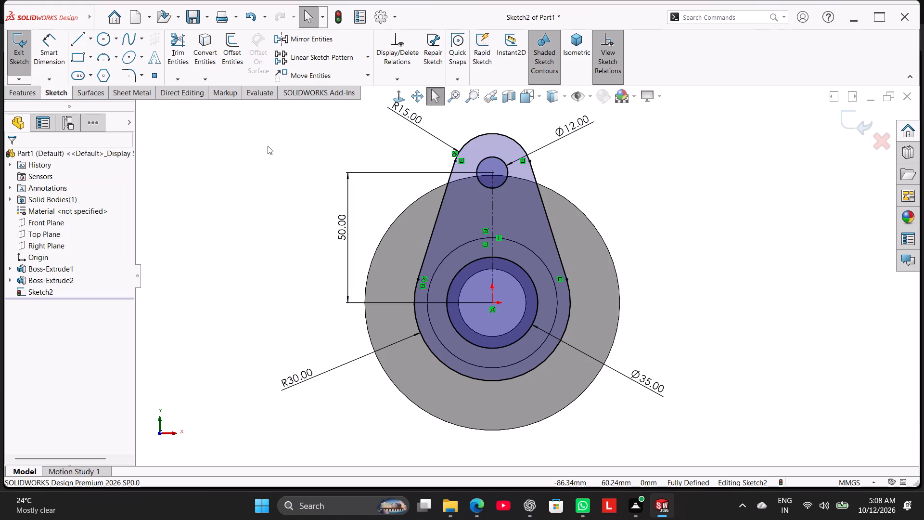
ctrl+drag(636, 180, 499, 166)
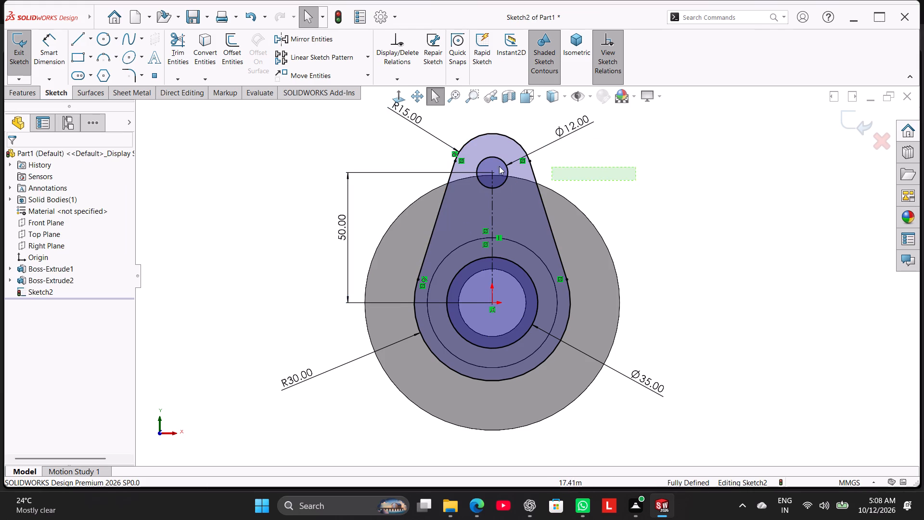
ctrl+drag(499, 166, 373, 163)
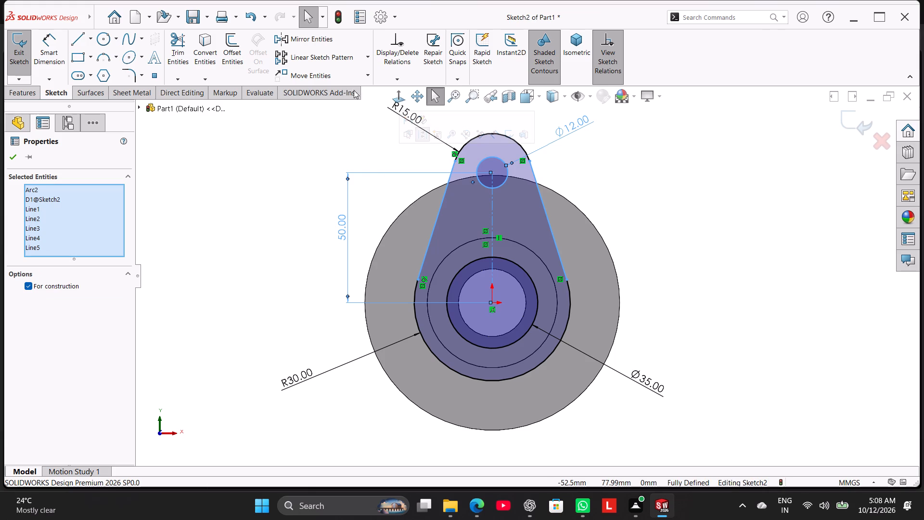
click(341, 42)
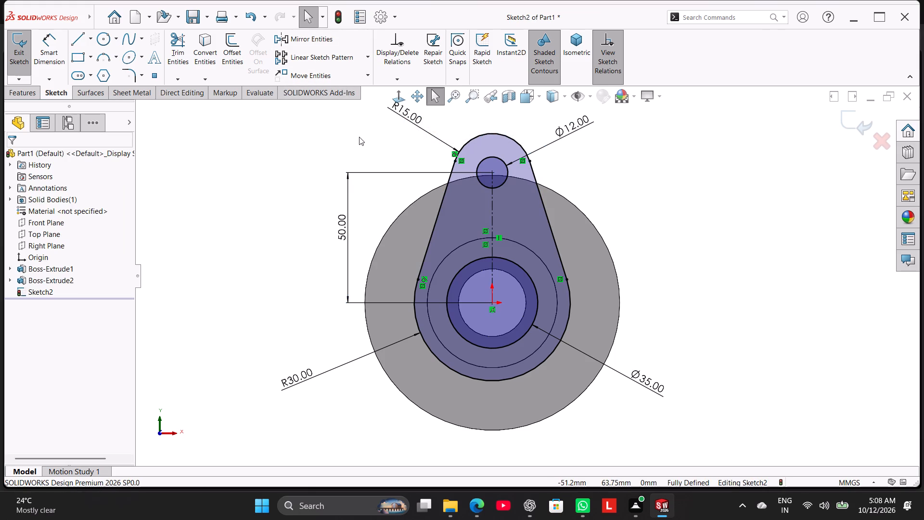
Sketch a horizontal construction line from the origin to the right quadrant of the R30 arc.
click(93, 41)
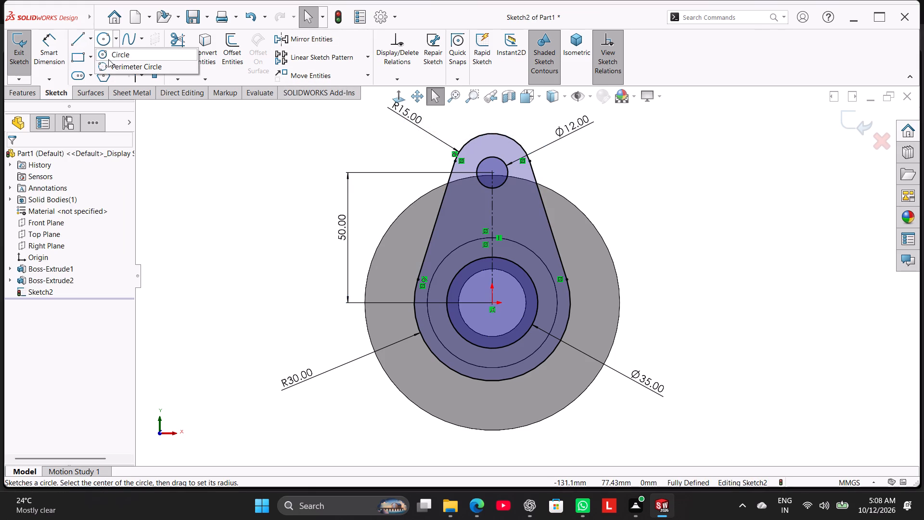
click(102, 63)
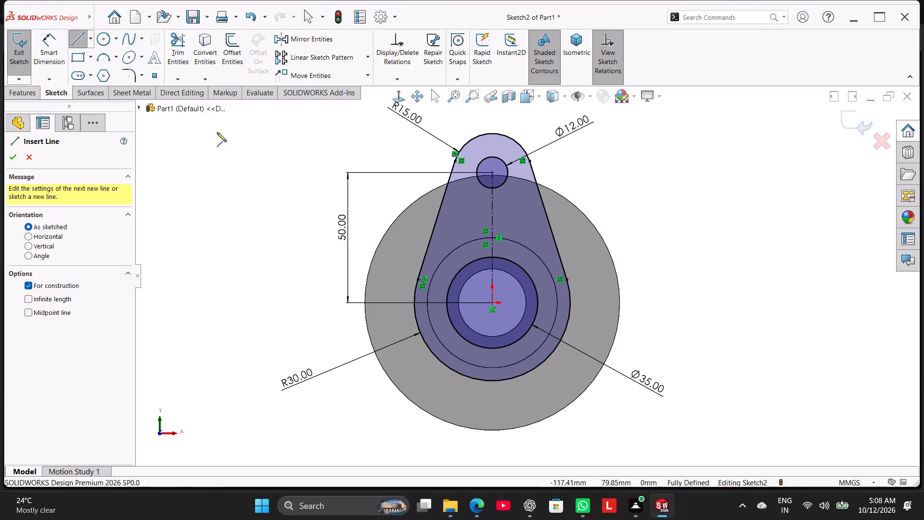
click(493, 301)
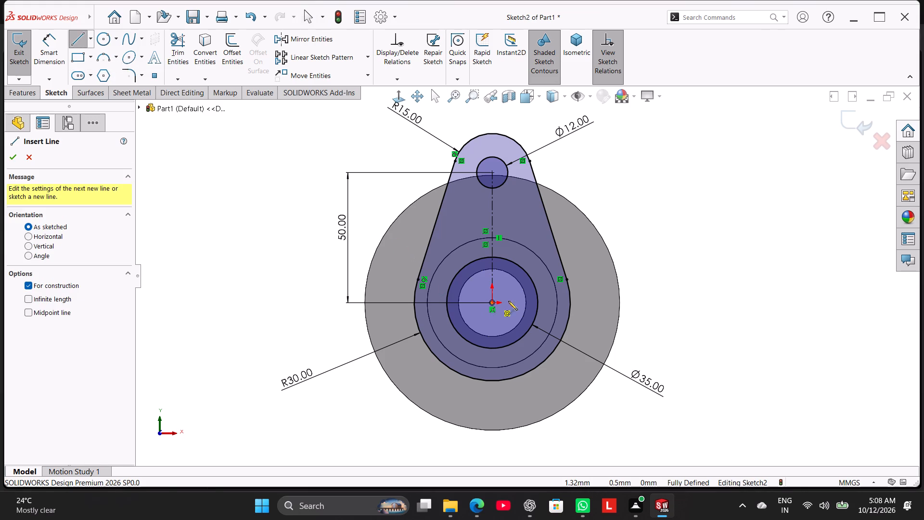
click(571, 303)
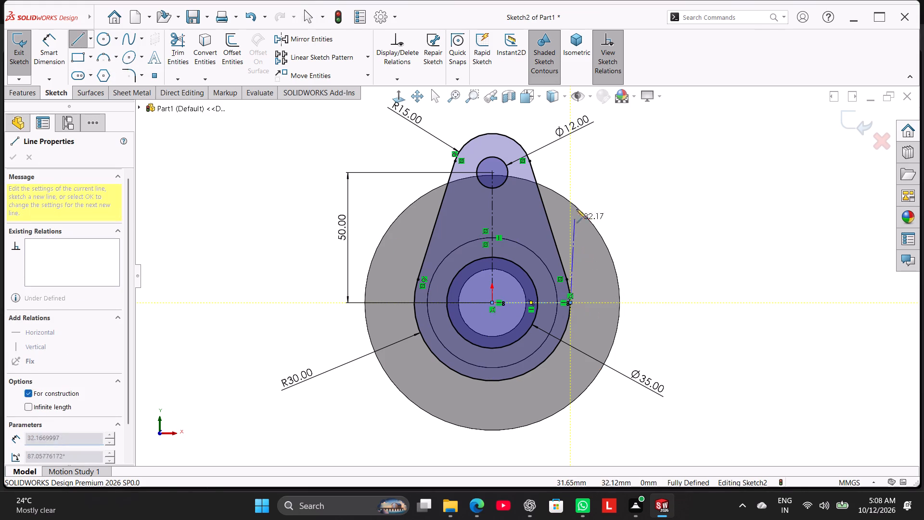
right_click(577, 184)
click(596, 195)
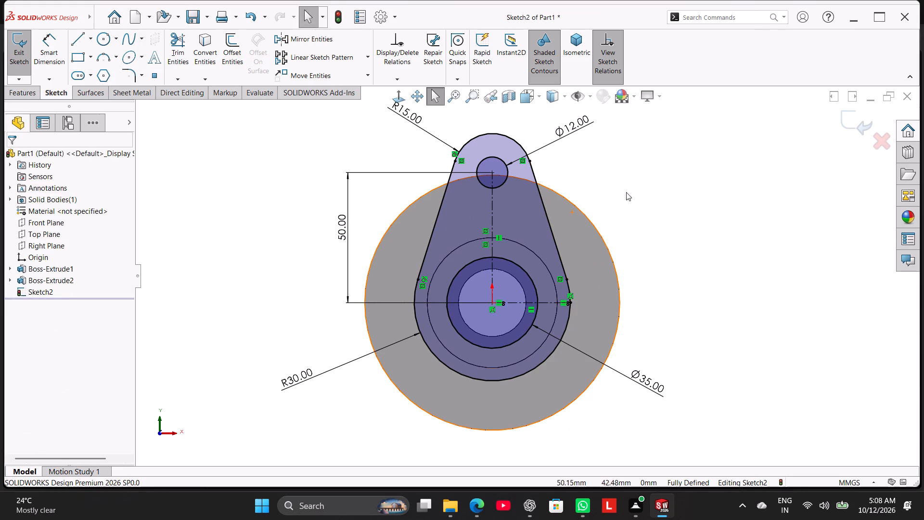
Mirror the upper arm's tangent lines and R15 end arc about the horizontal construction line, leaving the vertical centreline out of the selection.
ctrl+drag(756, 203, 408, 189)
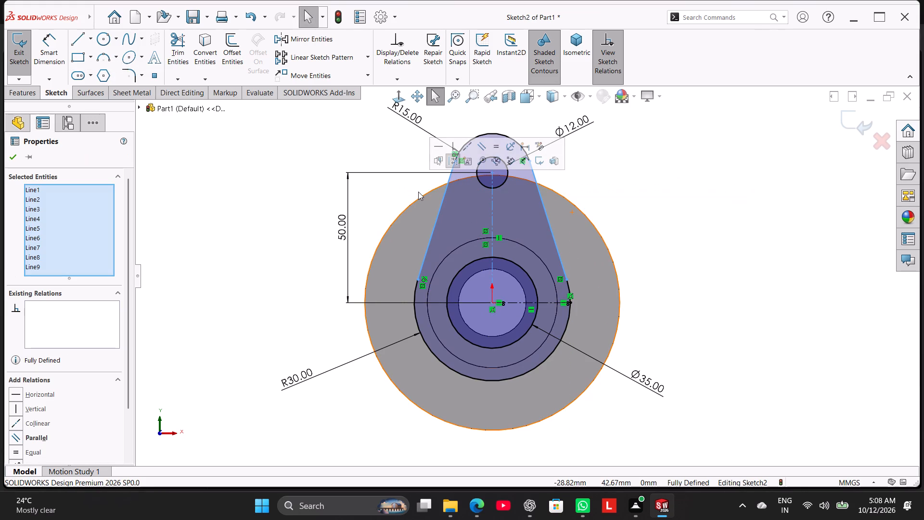
ctrl+drag(575, 156, 460, 135)
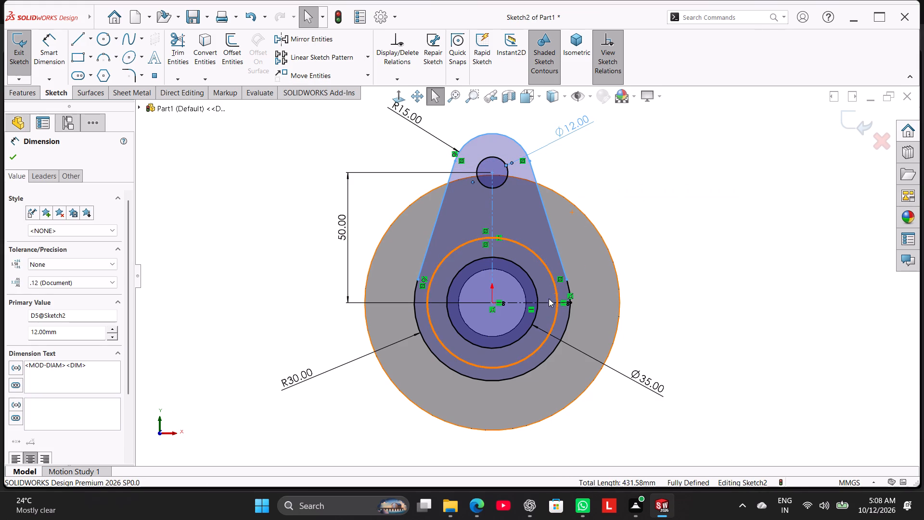
ctrl+click(551, 303)
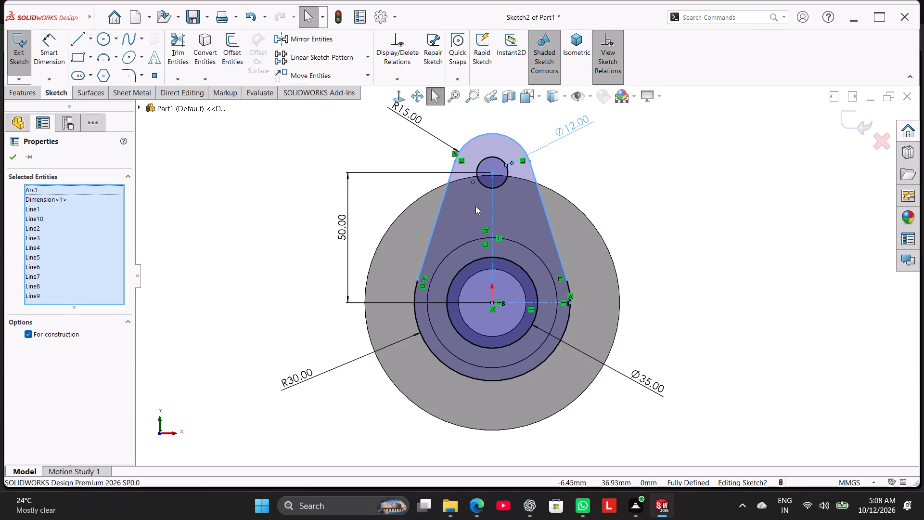
ctrl+click(492, 211)
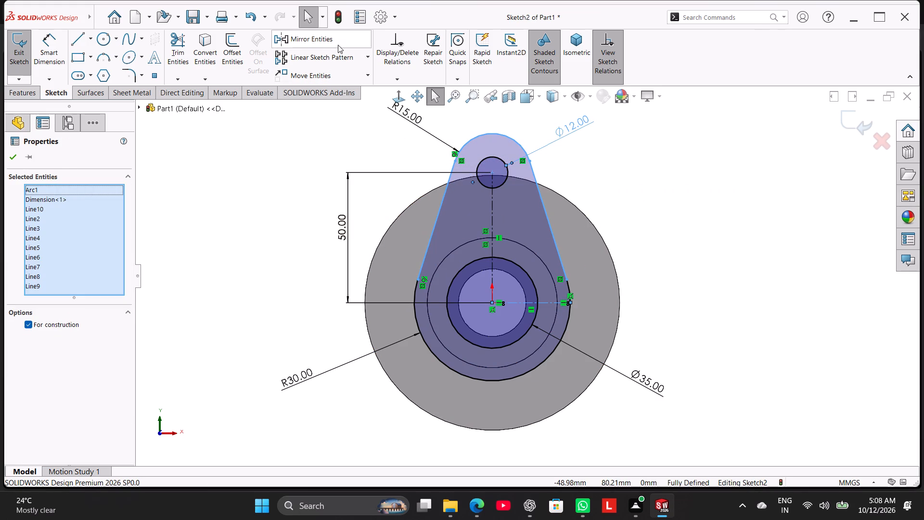
ctrl+click(337, 43)
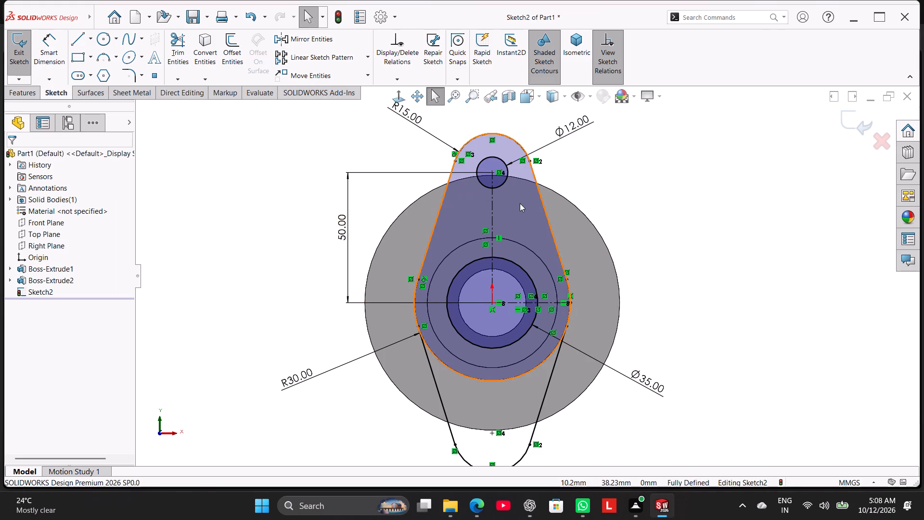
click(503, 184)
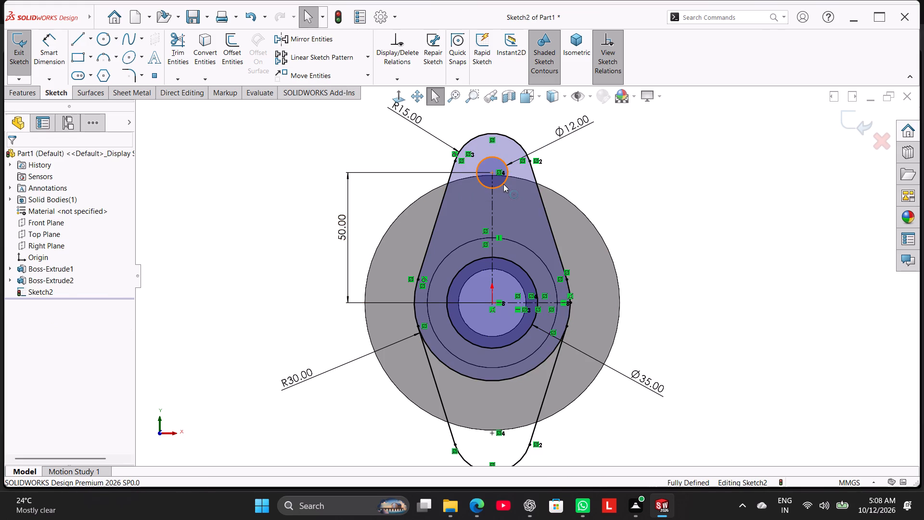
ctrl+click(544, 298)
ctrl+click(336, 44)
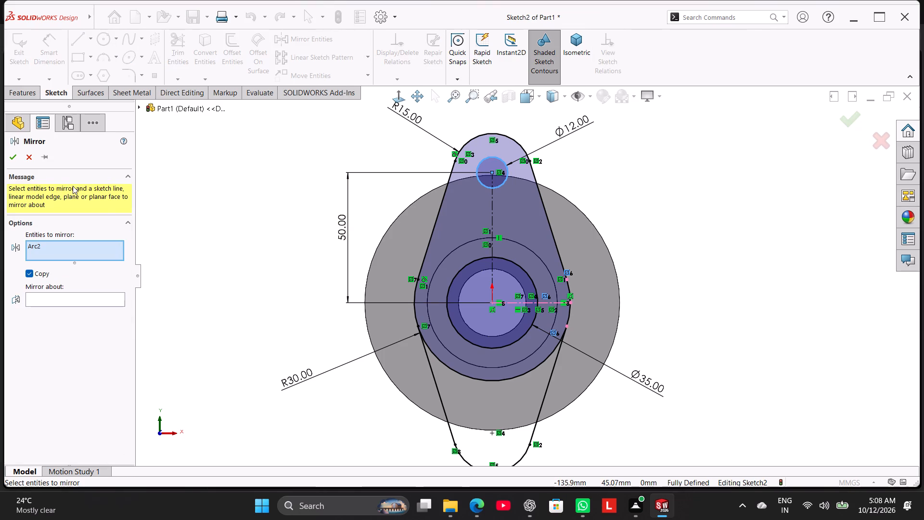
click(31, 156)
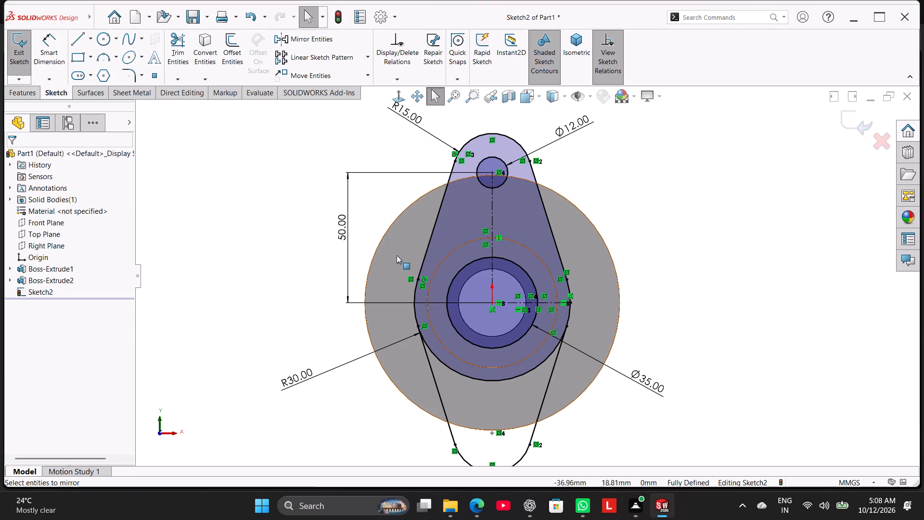
Mirror the upper 12 mm circle about the horizontal construction line to place a matching hole in the lower arm.
ctrl+click(545, 302)
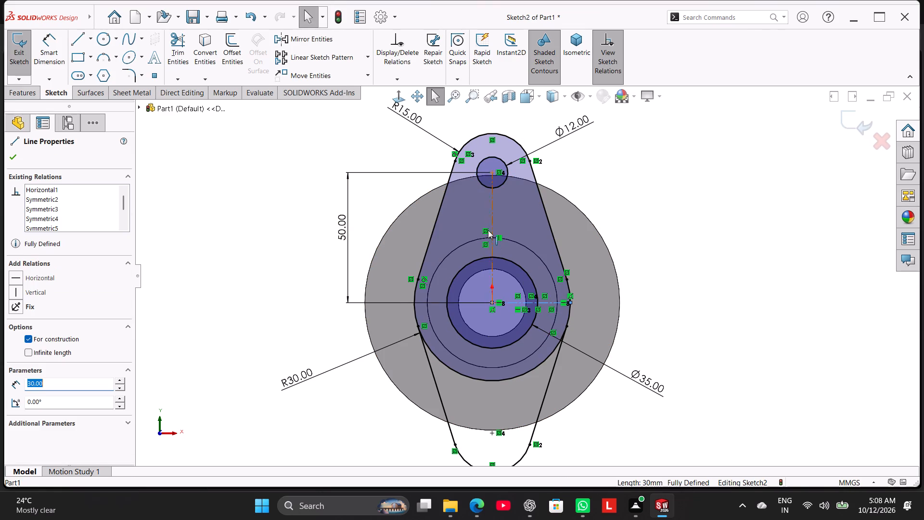
ctrl+click(482, 185)
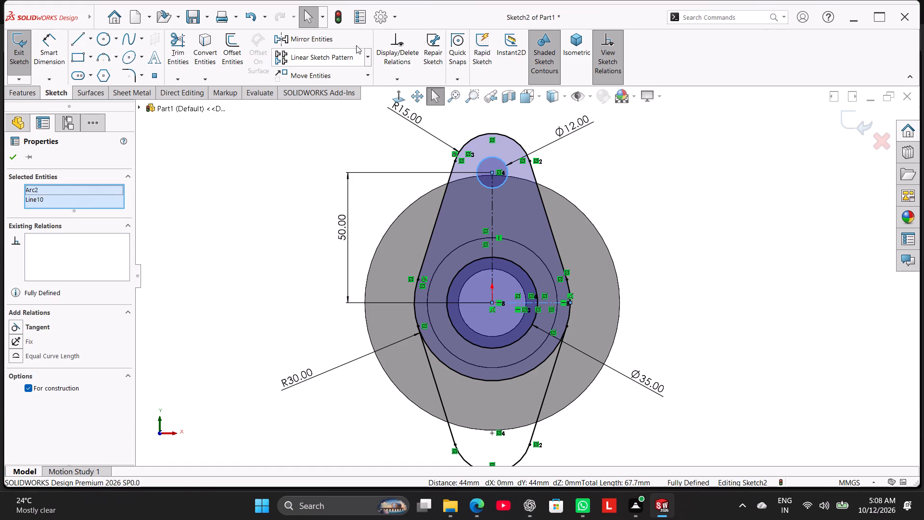
ctrl+click(347, 42)
scroll(450, 239, up, 3)
scroll(492, 267, down, 3)
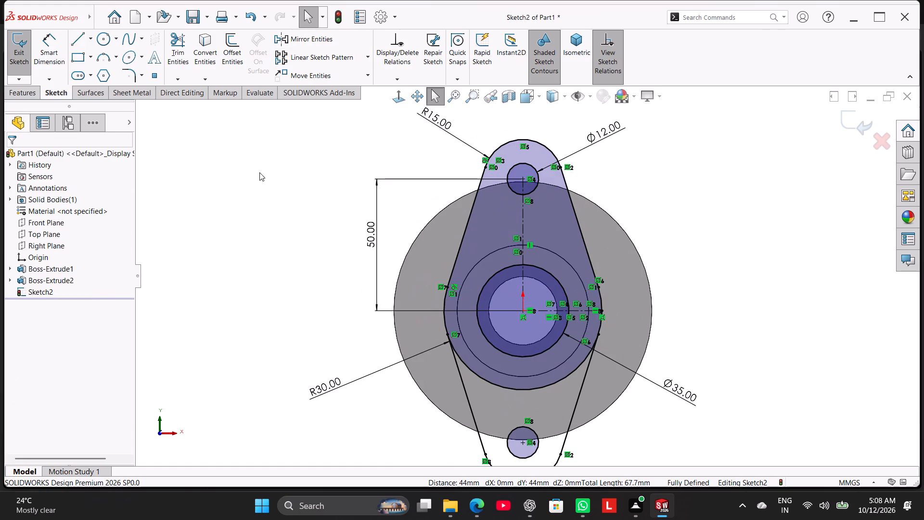
click(293, 166)
Trim away the lower arc of the R30 circle between the mirrored tangent lines.
drag(184, 48, 189, 50)
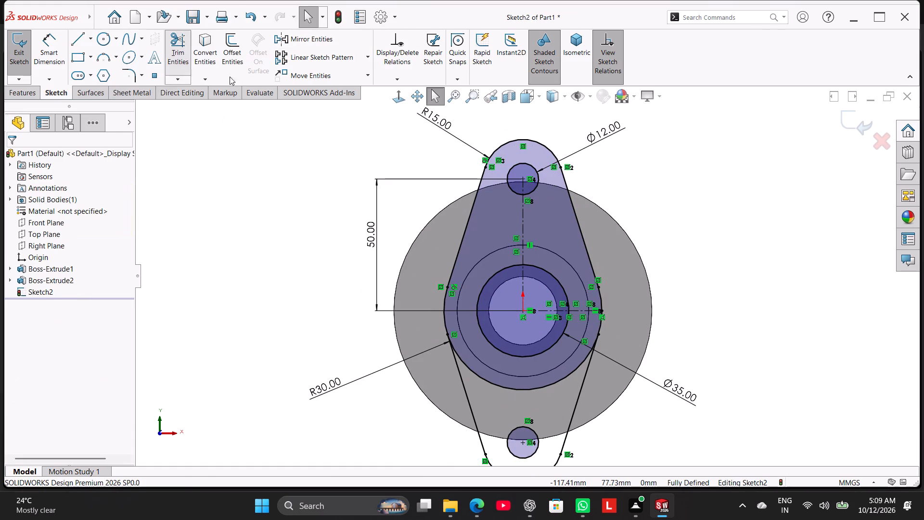
scroll(719, 415, down, 2)
scroll(487, 393, up, 2)
drag(489, 312, 487, 338)
right_click(626, 132)
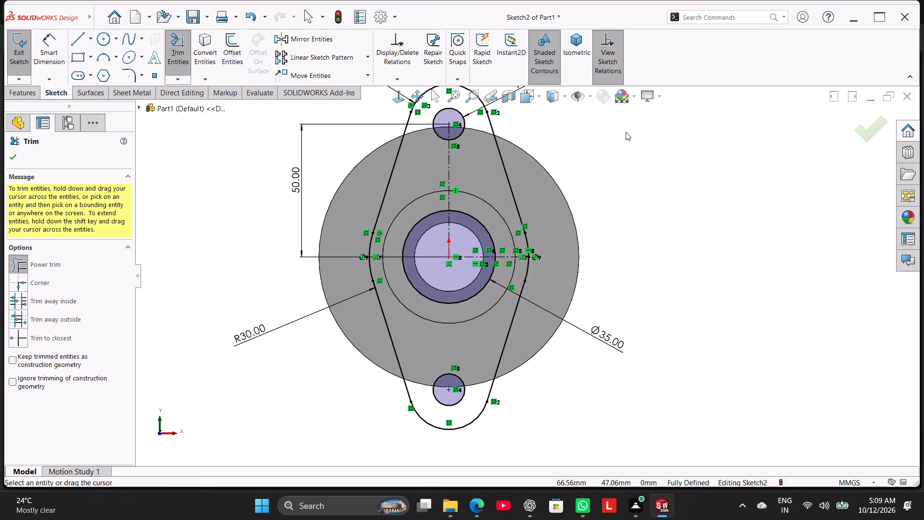
Hide the sketch relation symbols and leave the Trim command.
click(612, 74)
scroll(626, 156, up, 3)
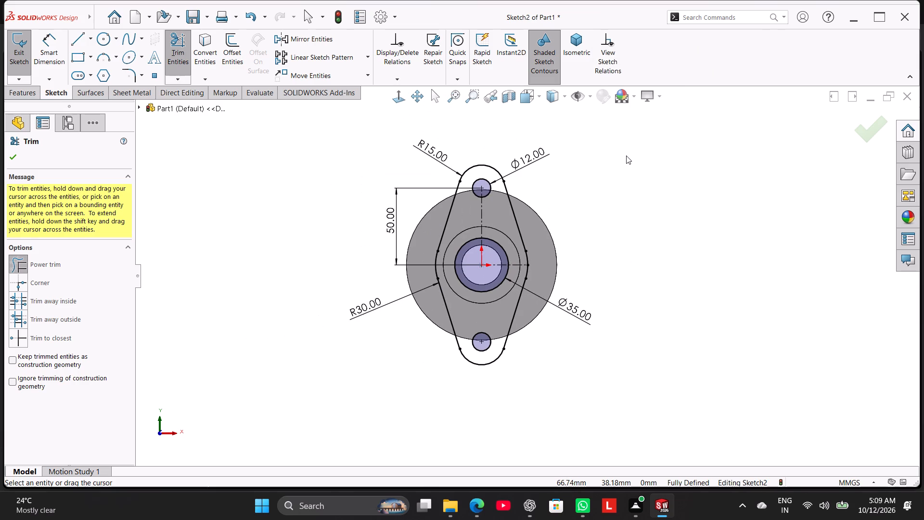
middle_drag(626, 156, 613, 175)
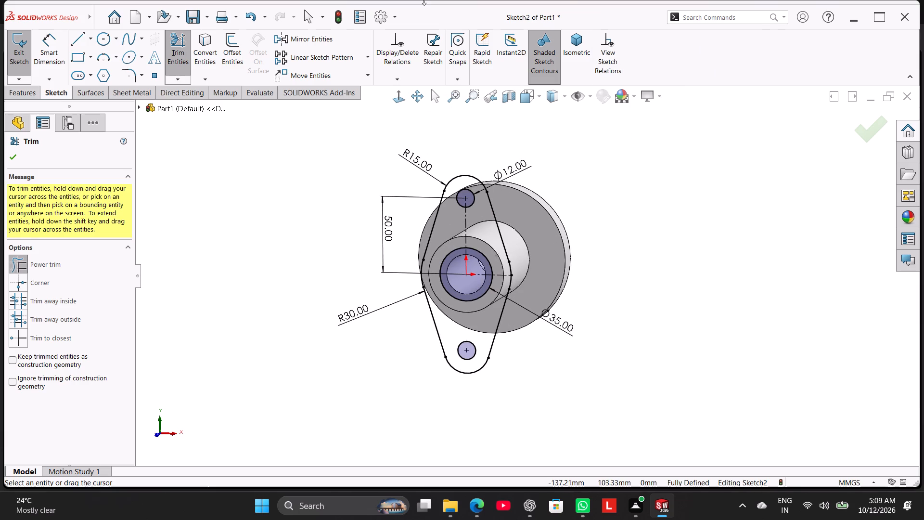
click(11, 159)
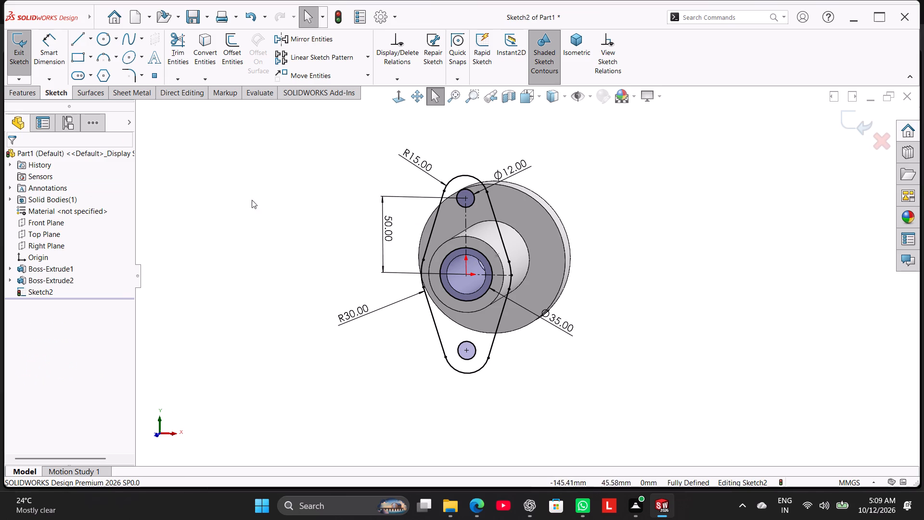
Extrude the two-armed region outside the 35 mm circle and both 12 mm holes by 15 mm, reversed toward the round flange.
scroll(560, 321, down, 2)
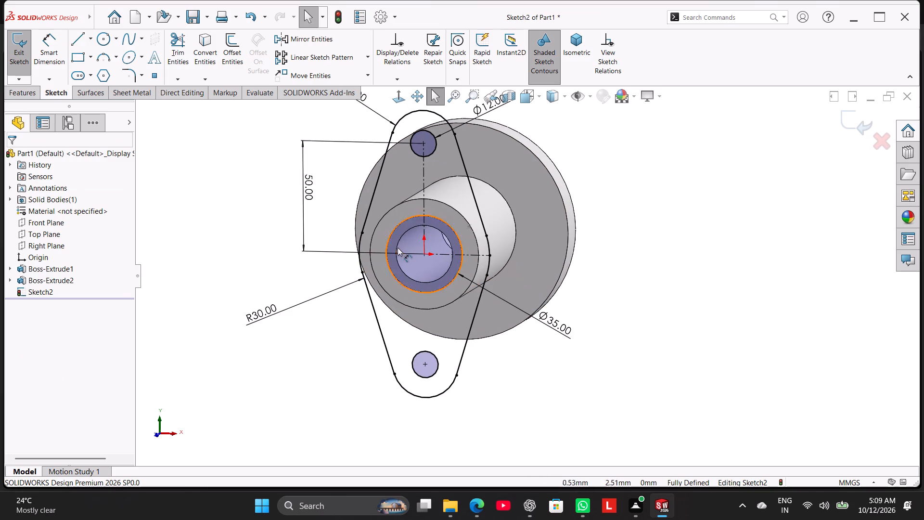
scroll(397, 247, up, 2)
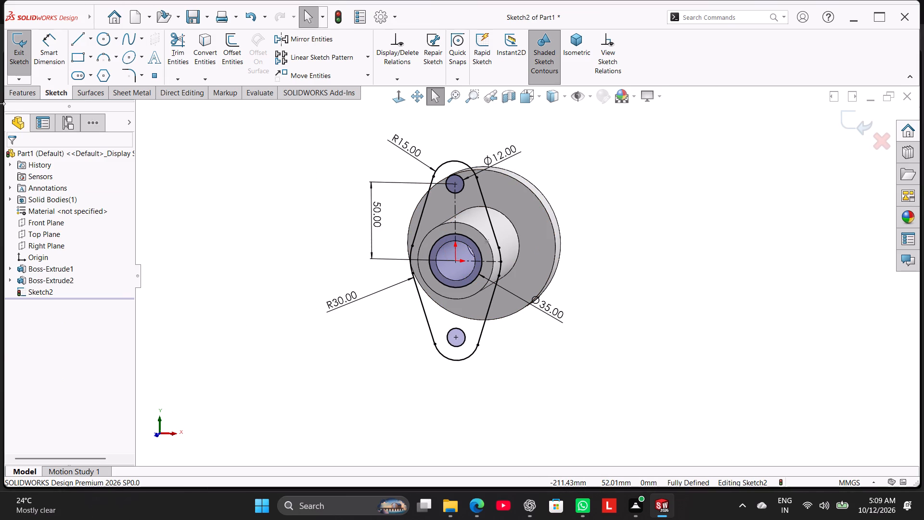
click(21, 97)
click(21, 59)
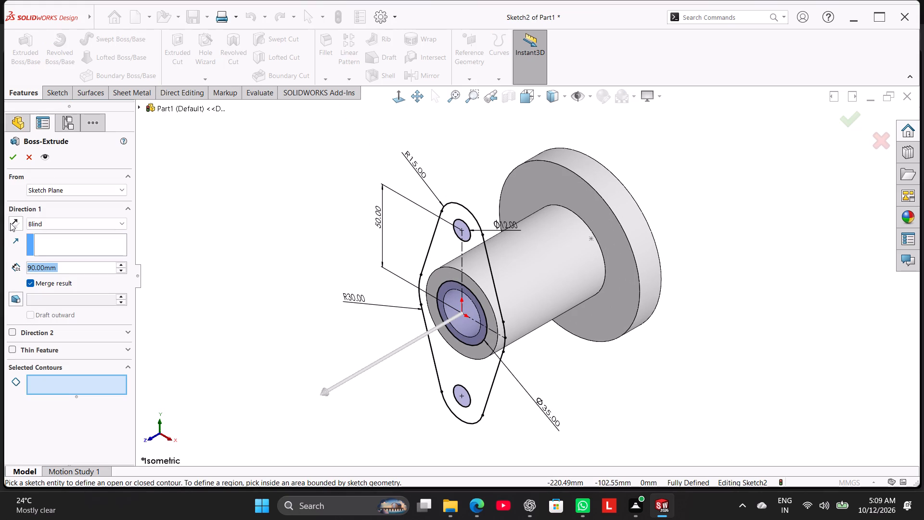
click(10, 223)
triple_click(64, 268)
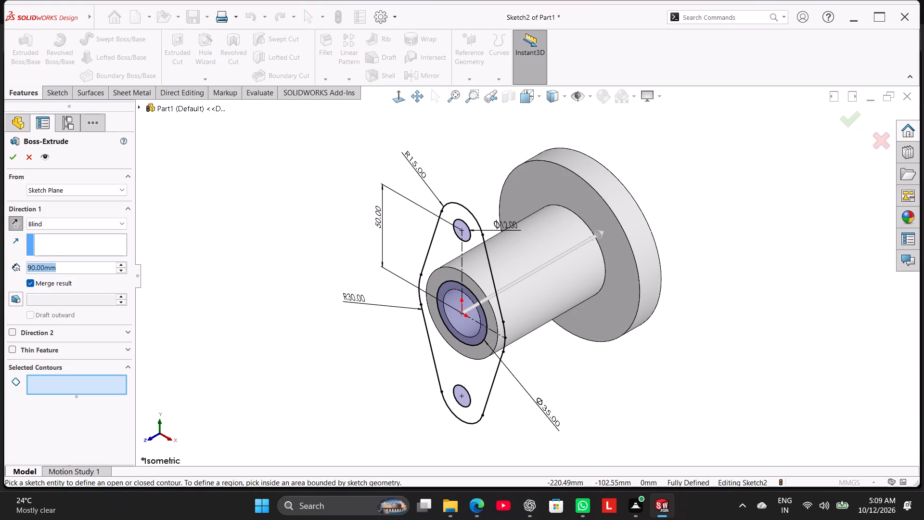
text(15)
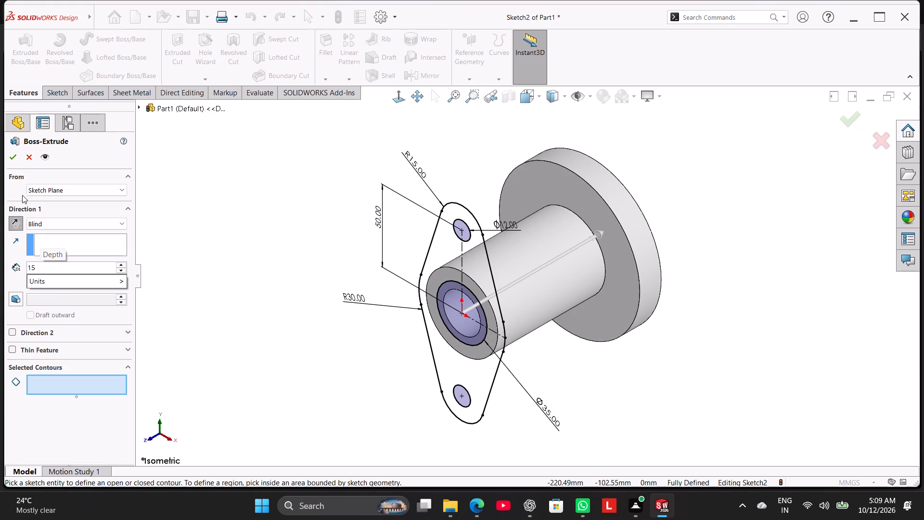
click(86, 387)
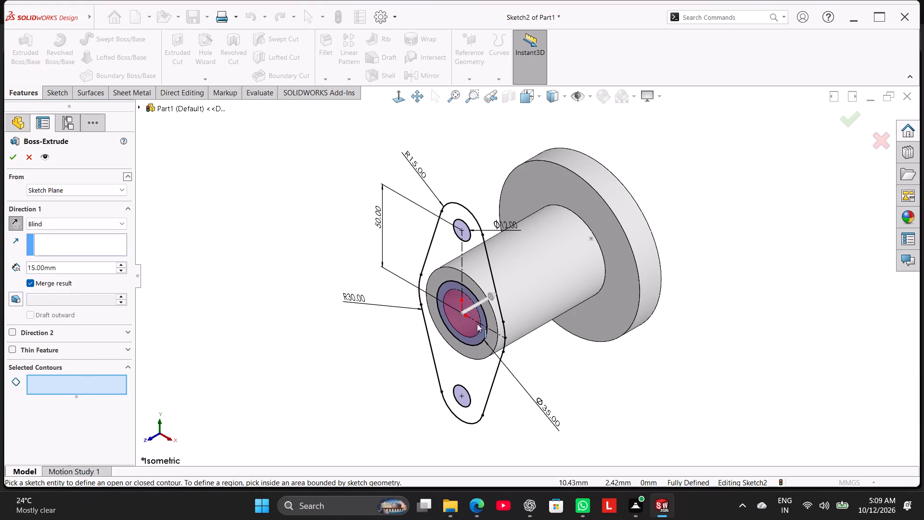
click(480, 376)
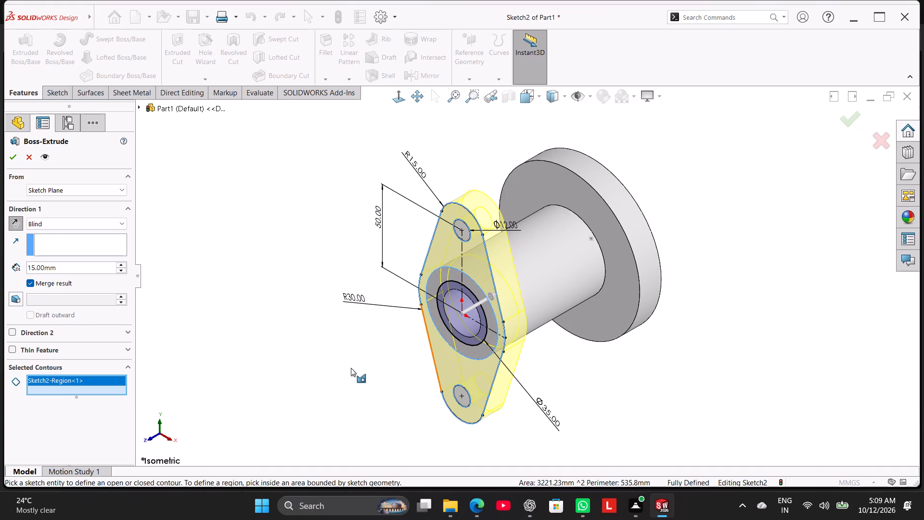
middle_drag(351, 368, 360, 285)
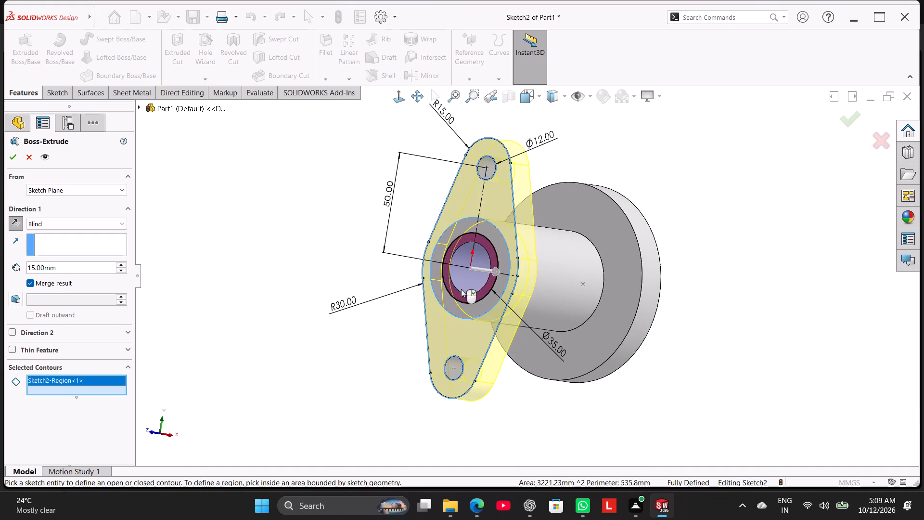
middle_drag(329, 294, 357, 312)
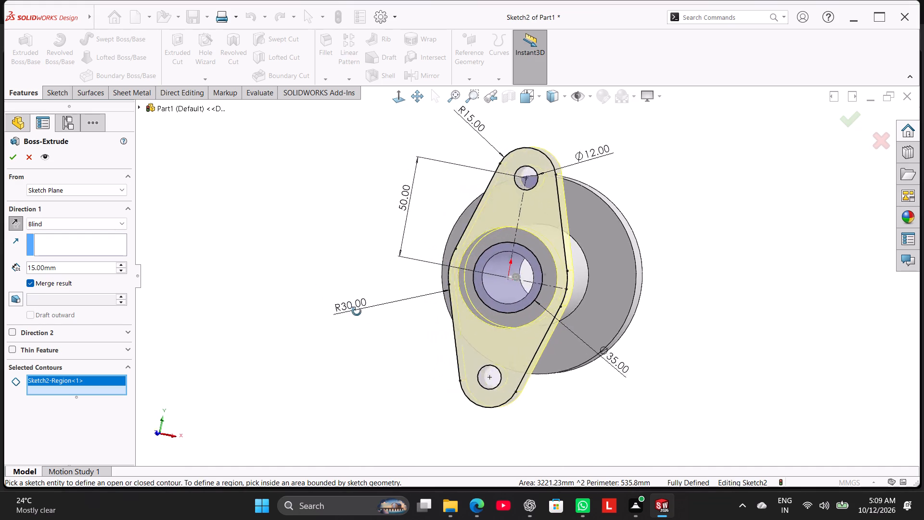
middle_drag(357, 312, 359, 293)
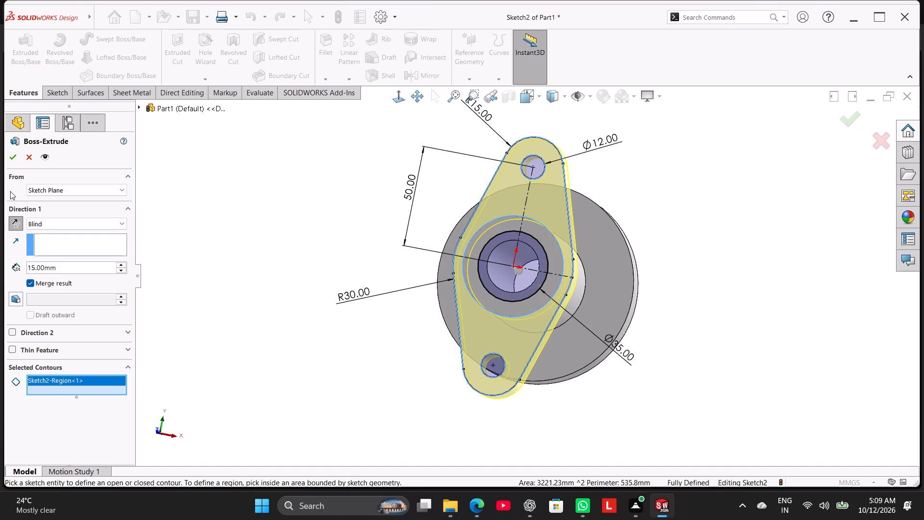
click(9, 154)
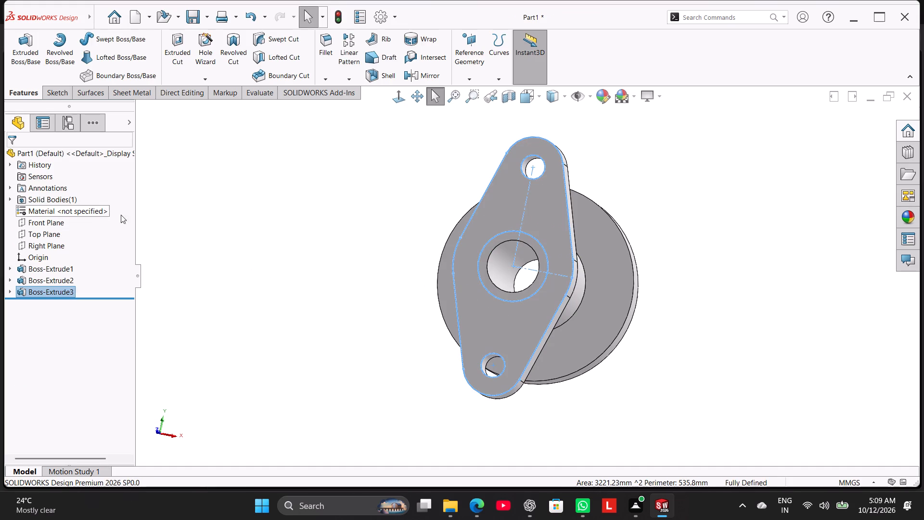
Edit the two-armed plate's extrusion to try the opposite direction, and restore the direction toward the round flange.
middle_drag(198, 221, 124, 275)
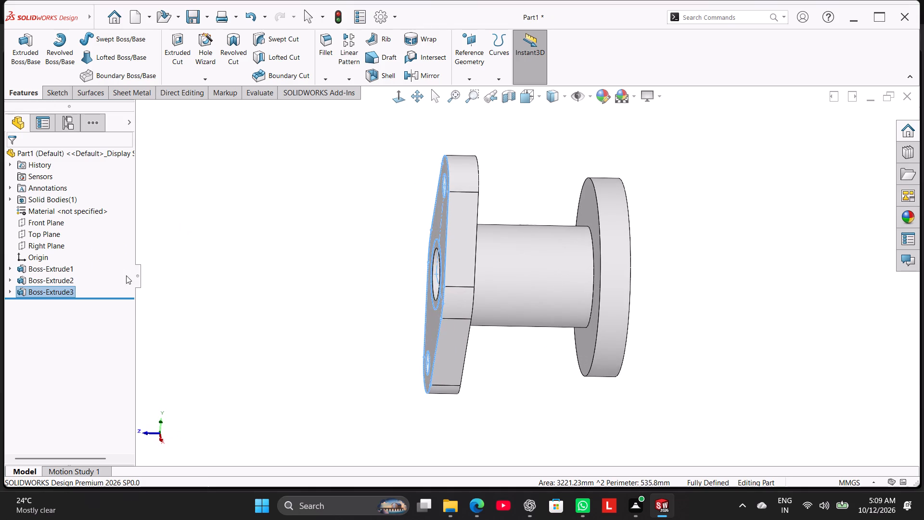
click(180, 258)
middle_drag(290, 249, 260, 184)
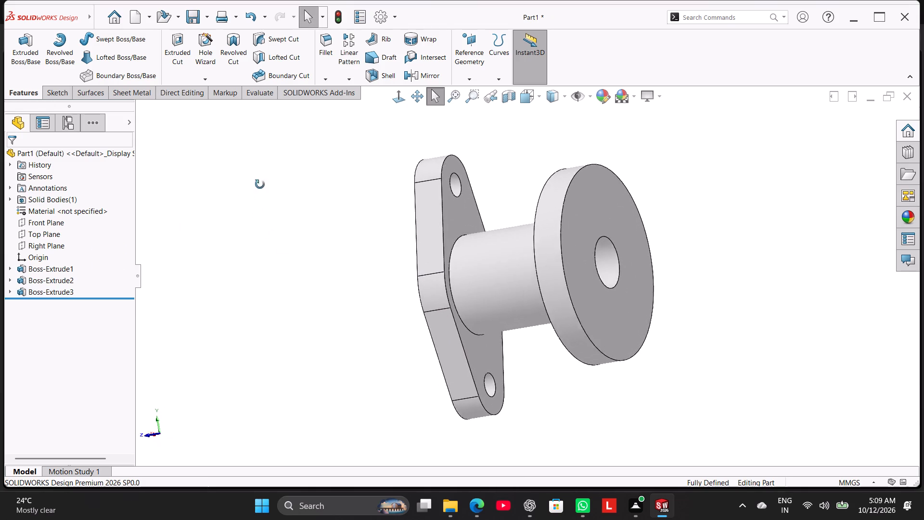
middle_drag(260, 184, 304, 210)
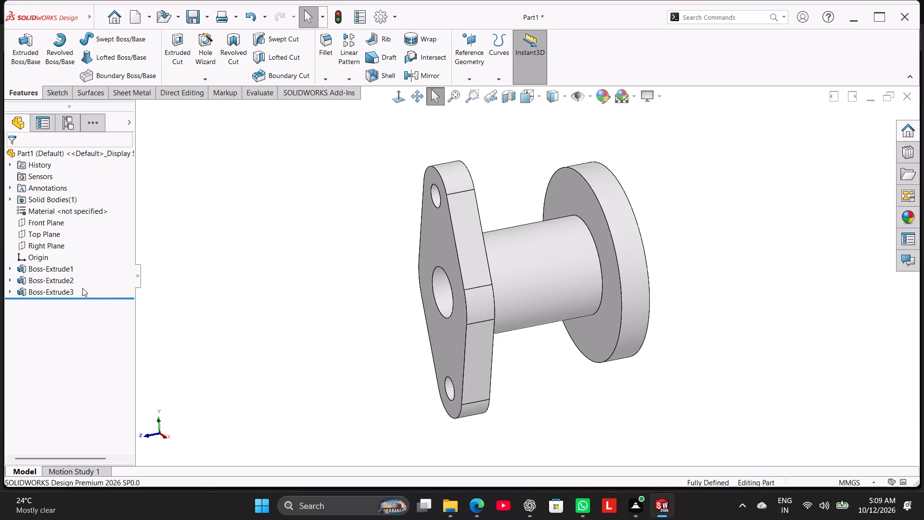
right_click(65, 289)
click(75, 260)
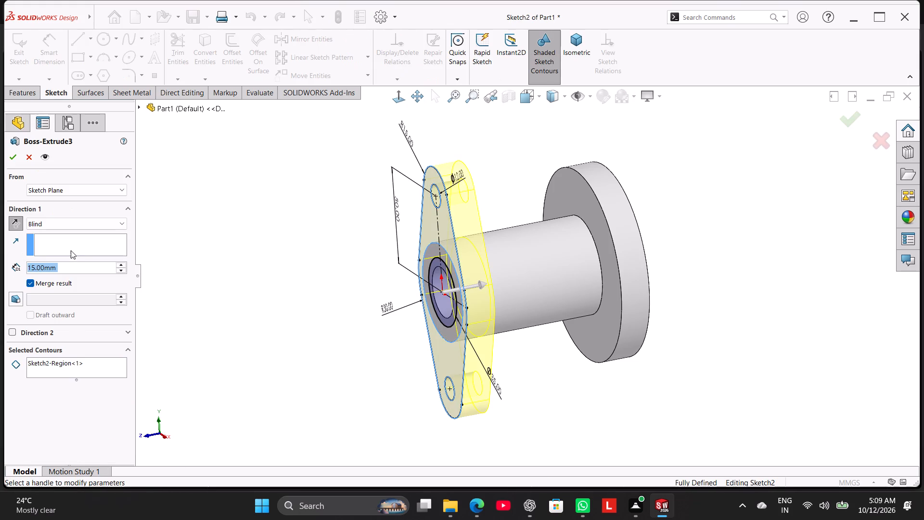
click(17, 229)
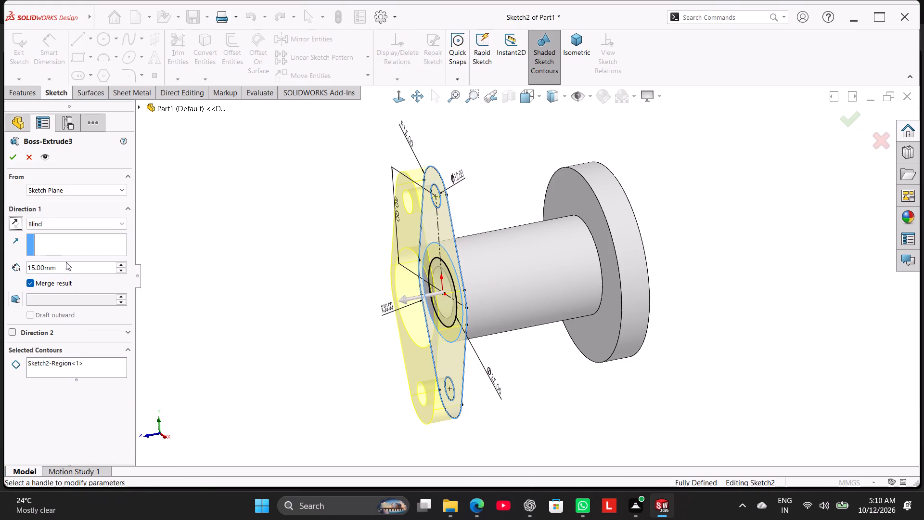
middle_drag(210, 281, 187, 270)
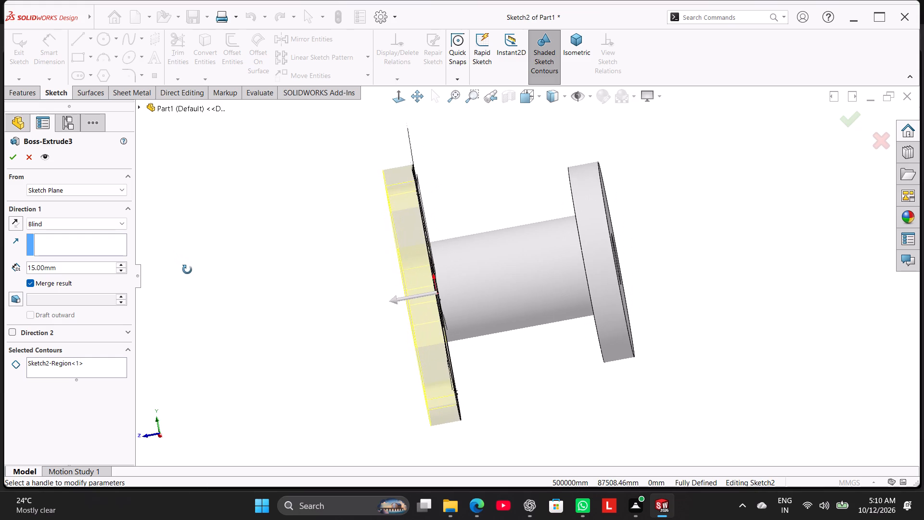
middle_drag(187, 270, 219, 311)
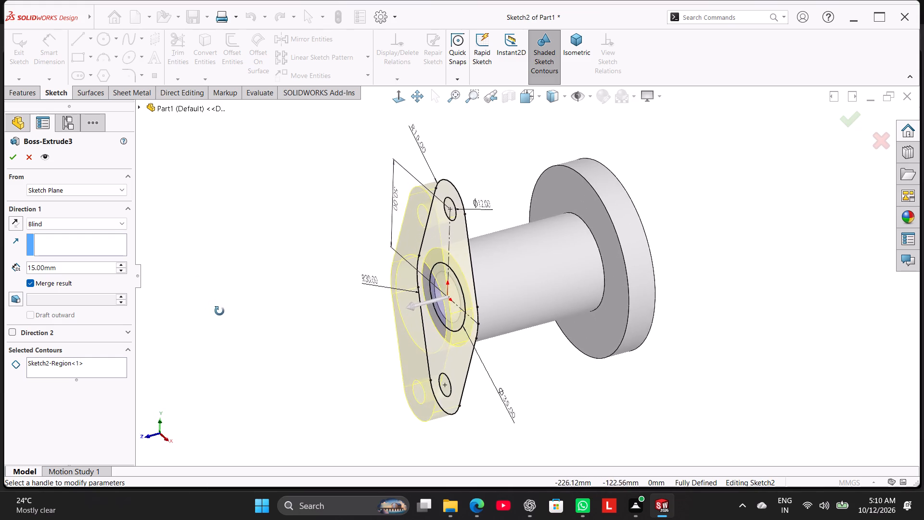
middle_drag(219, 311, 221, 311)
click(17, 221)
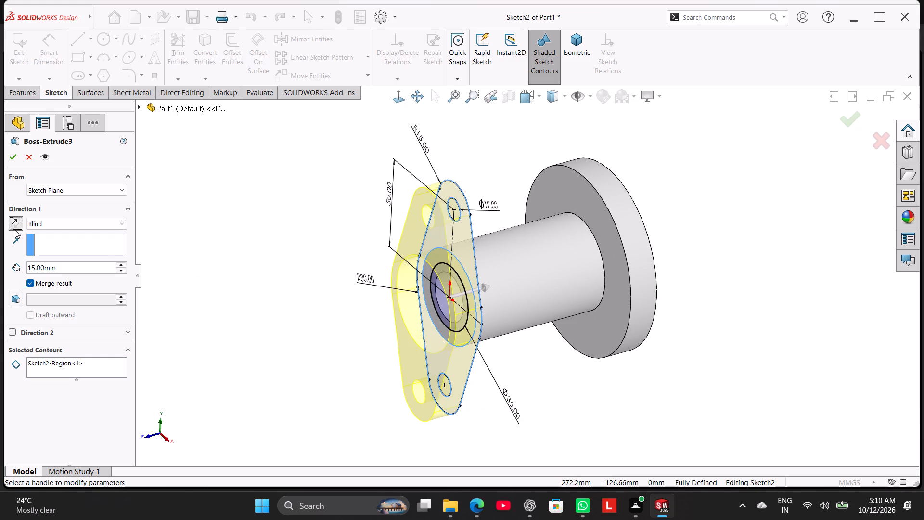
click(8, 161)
Extrude-cut the 35 mm circle of the two-armed plate's sketch 30 mm deep into the hub bore.
drag(120, 228, 125, 229)
right_drag(184, 261, 279, 198)
click(255, 252)
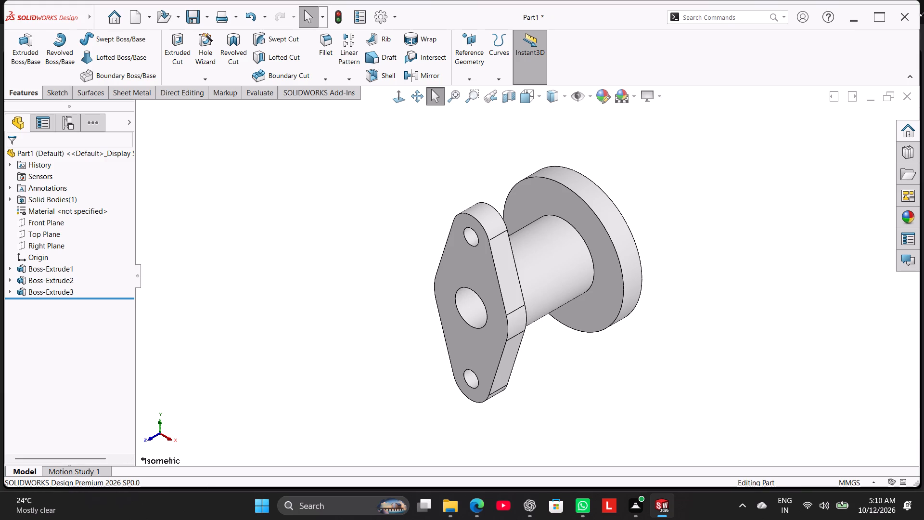
click(185, 45)
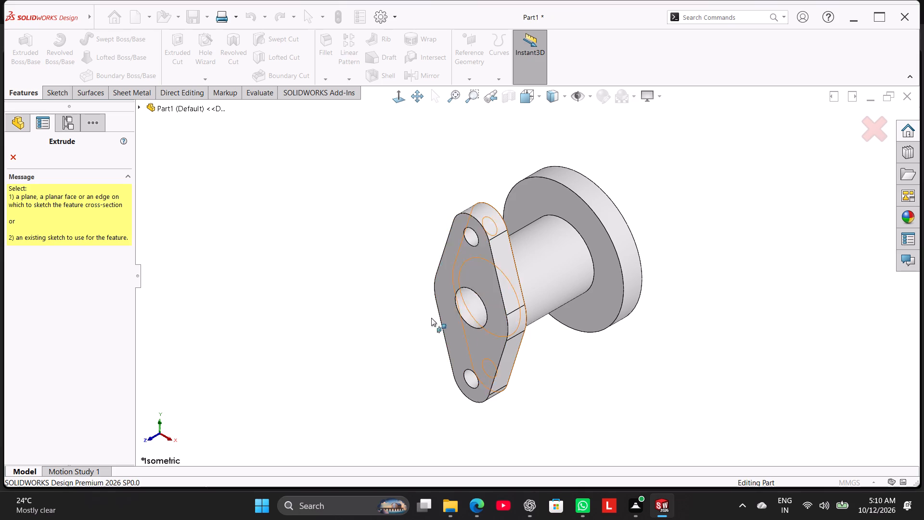
click(140, 104)
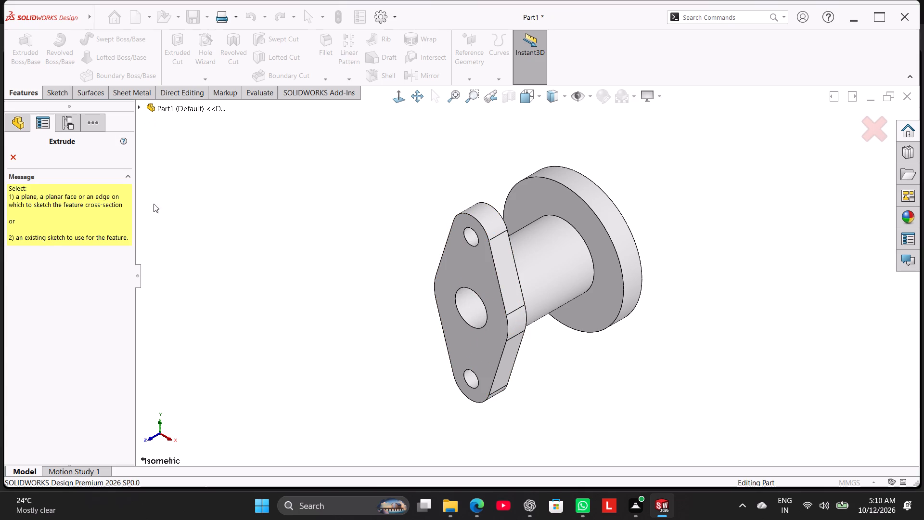
click(156, 222)
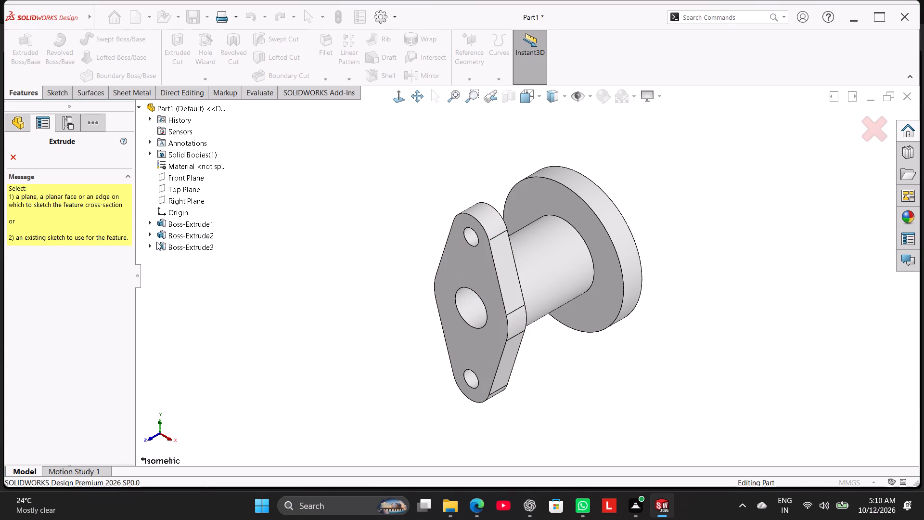
click(156, 242)
click(174, 258)
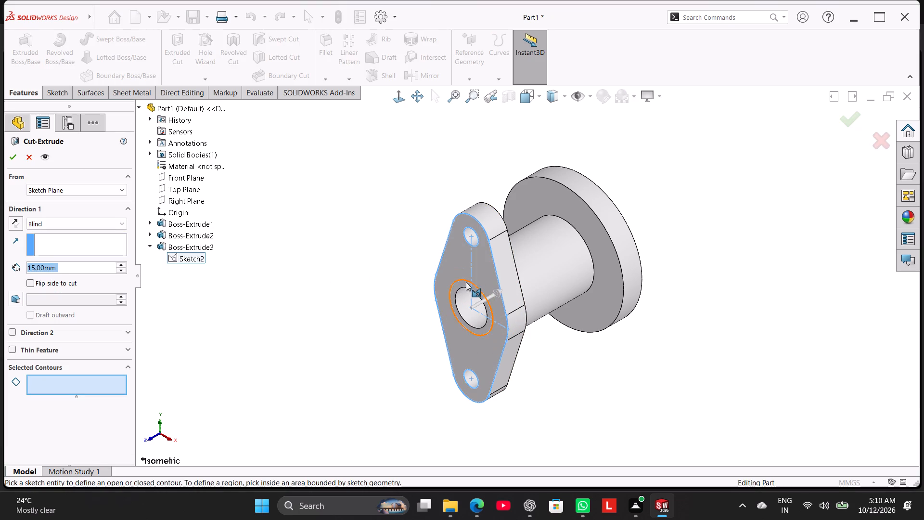
click(466, 282)
double_click(87, 270)
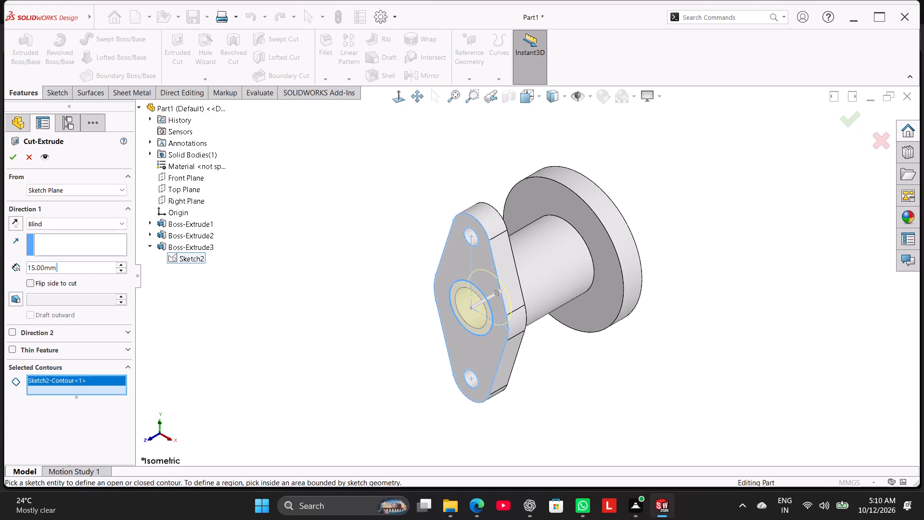
key(3)
key(0)
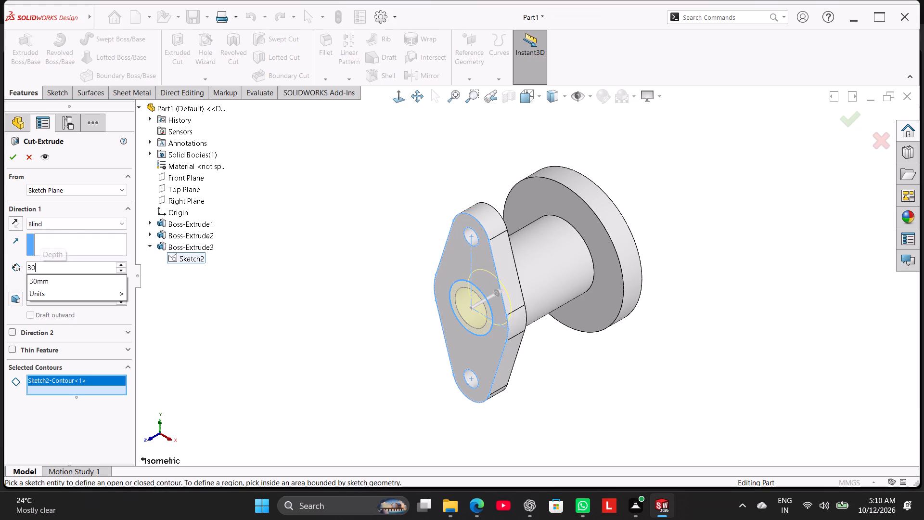
click(12, 154)
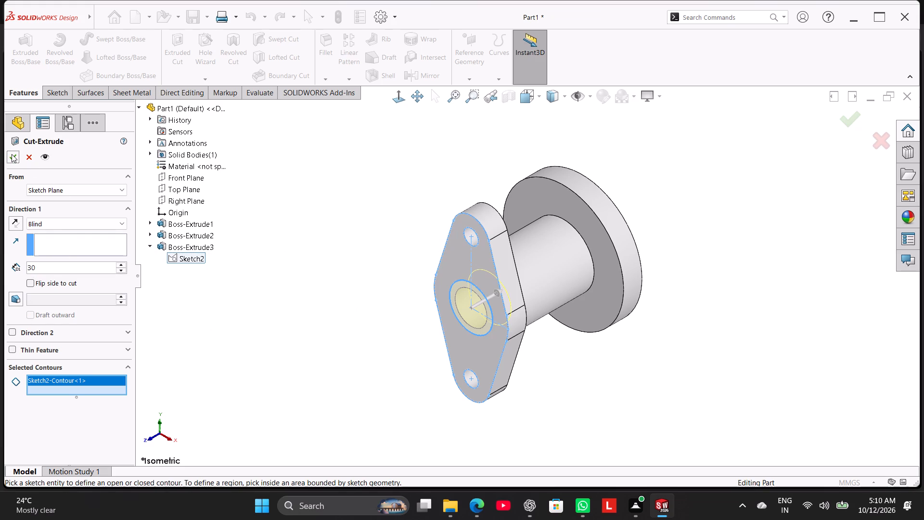
click(12, 154)
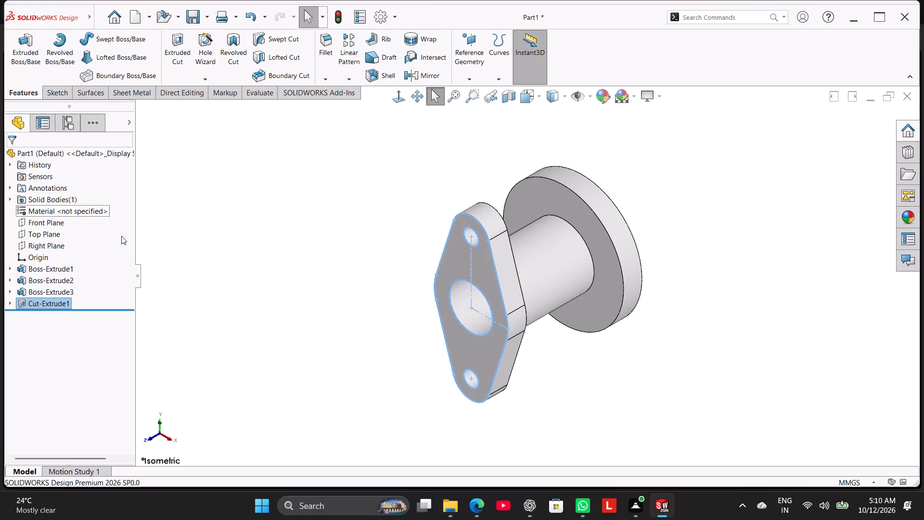
click(187, 255)
Configure a Hole Wizard plain hole as an ISO drill size of Ø10.0 with an Up To Next end condition.
middle_drag(283, 266, 311, 208)
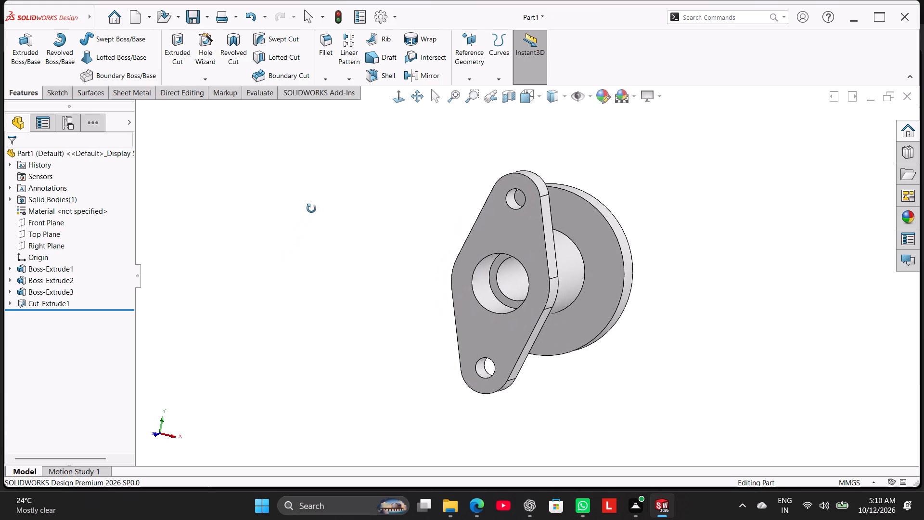
middle_drag(311, 208, 313, 233)
right_drag(318, 277, 381, 206)
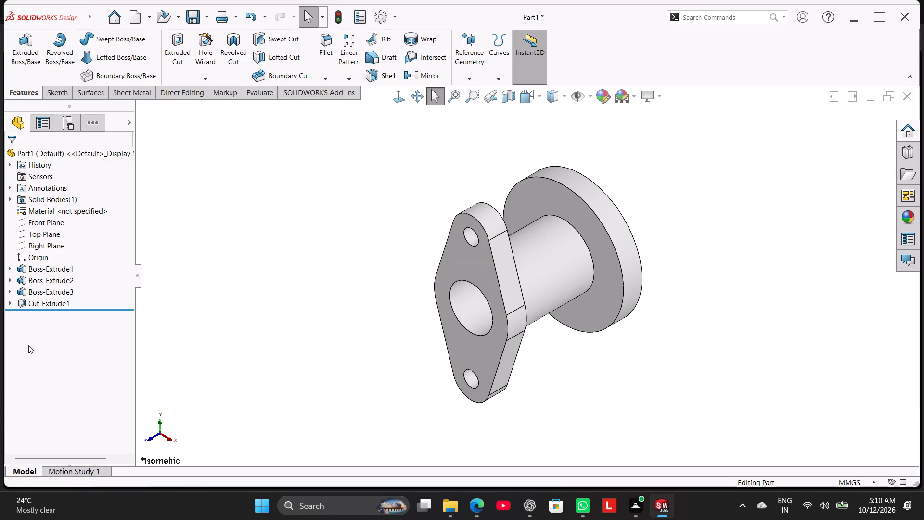
click(206, 48)
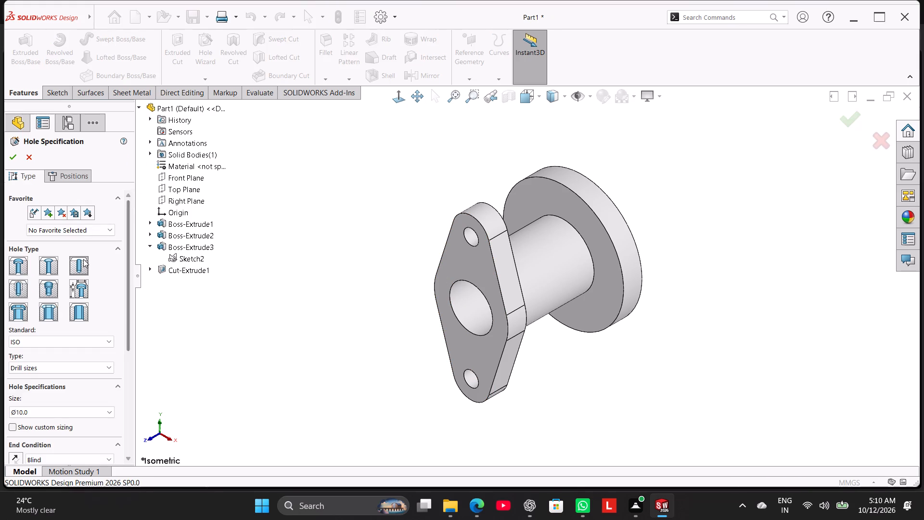
click(83, 259)
drag(132, 225, 132, 235)
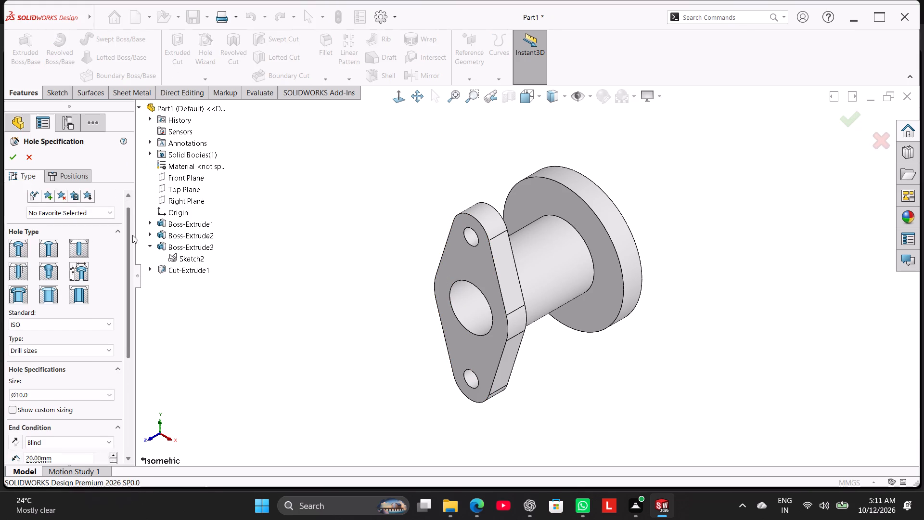
drag(132, 235, 132, 283)
click(86, 263)
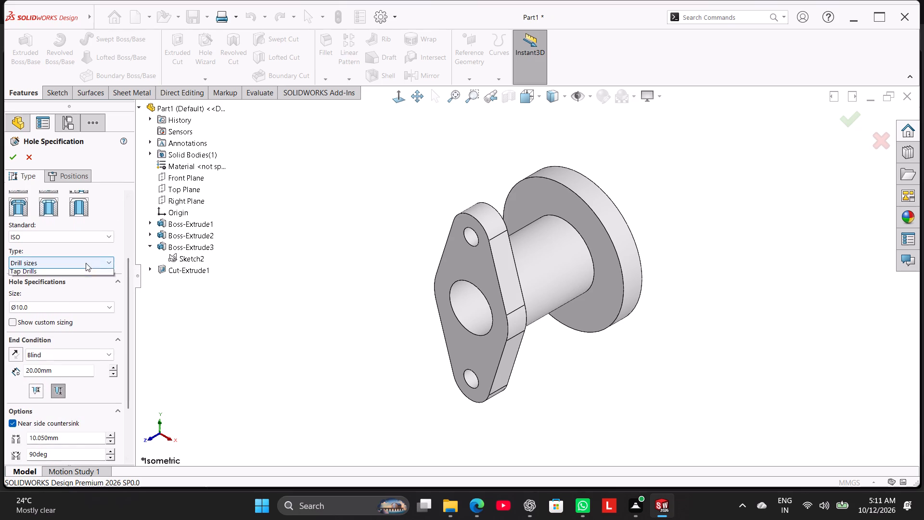
click(86, 263)
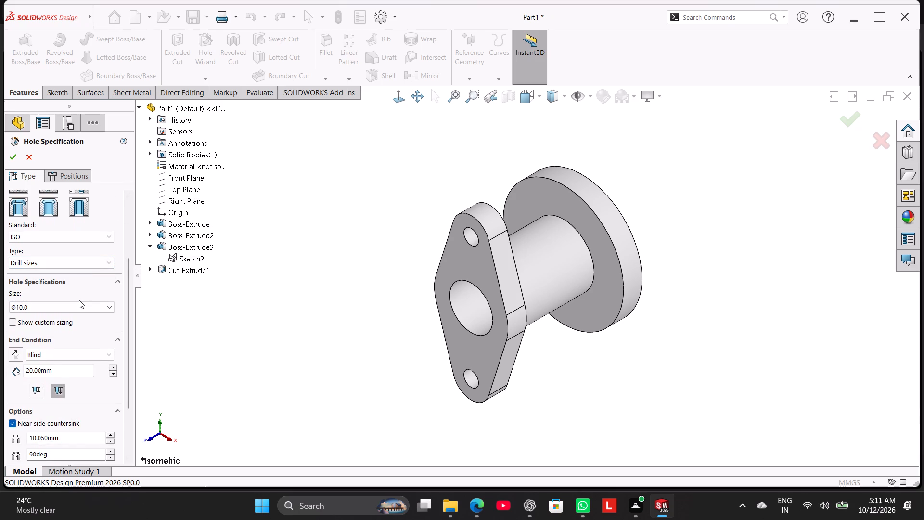
click(59, 352)
click(66, 377)
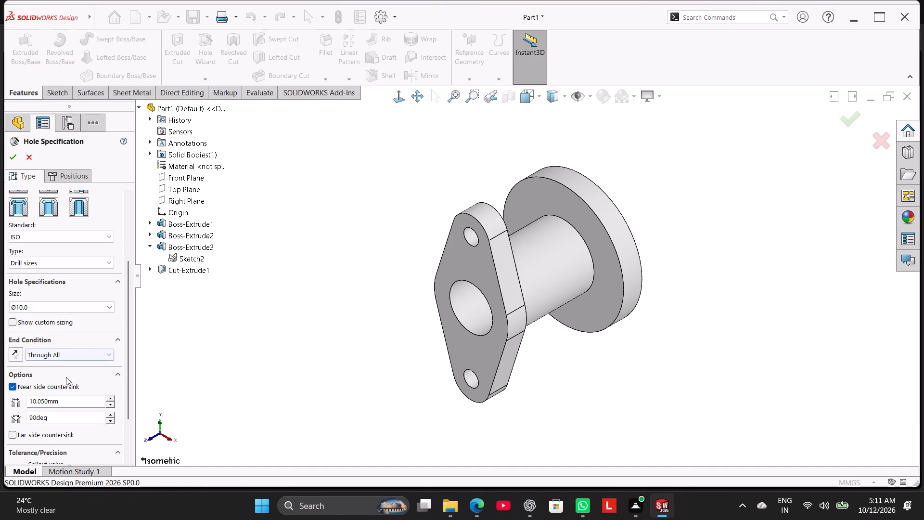
click(65, 351)
click(66, 382)
drag(124, 309, 139, 225)
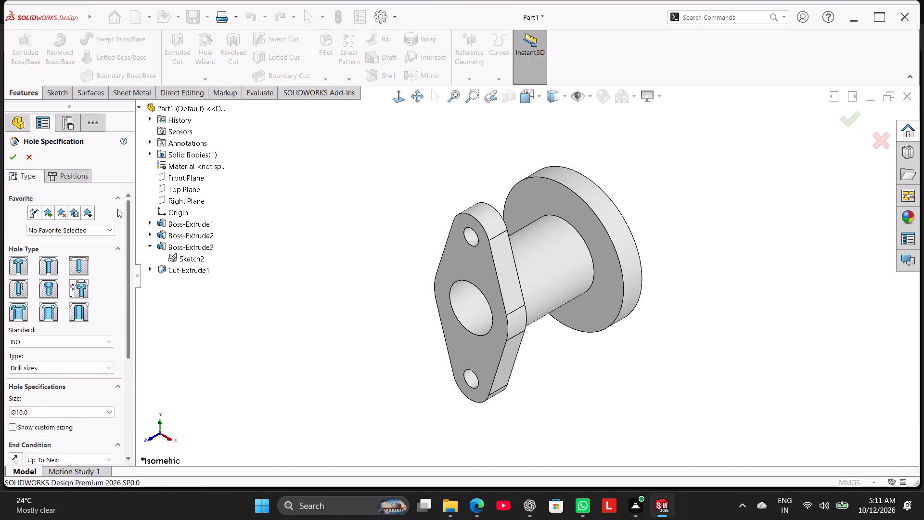
Position the holes on the round flange's plate-side face, sketching an origin-centred construction circle about 40 mm in radius.
click(86, 176)
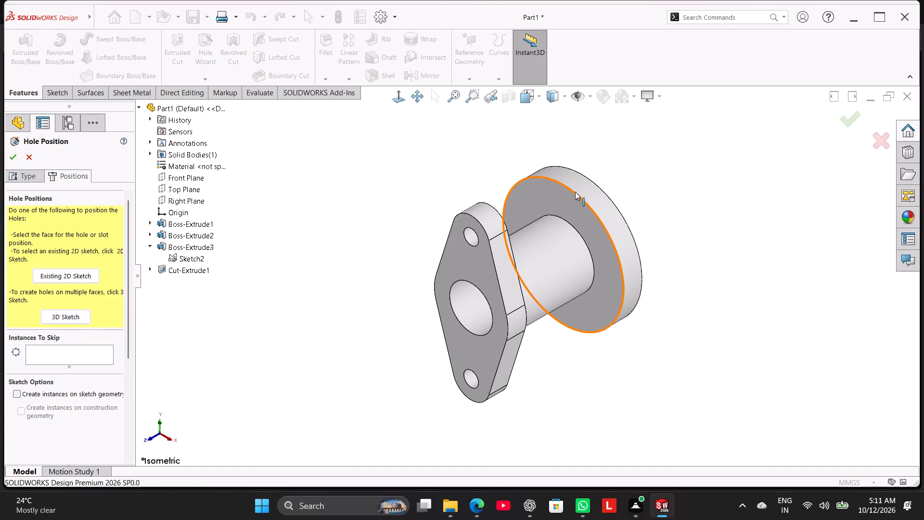
click(562, 205)
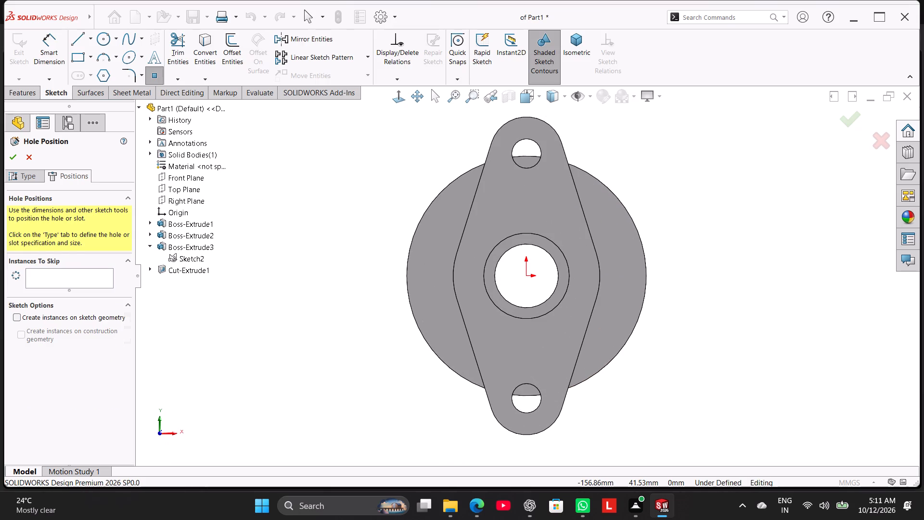
click(116, 35)
click(119, 56)
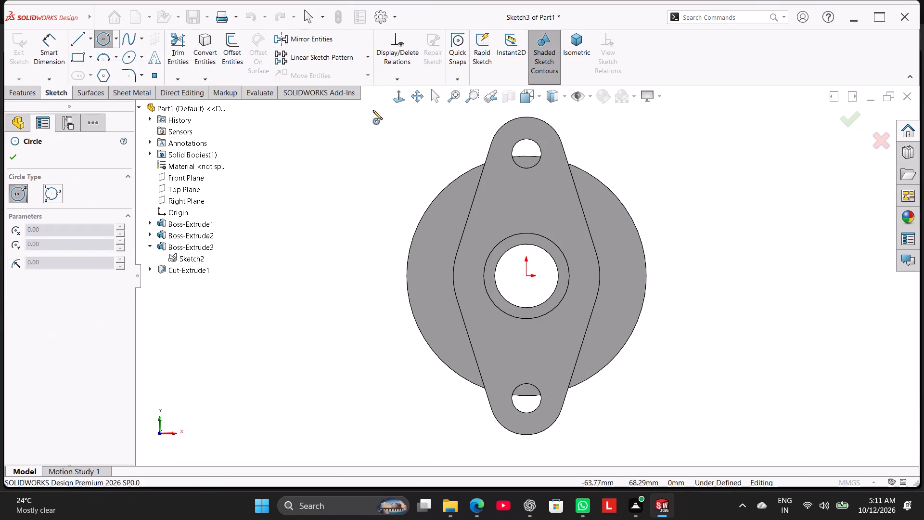
click(527, 274)
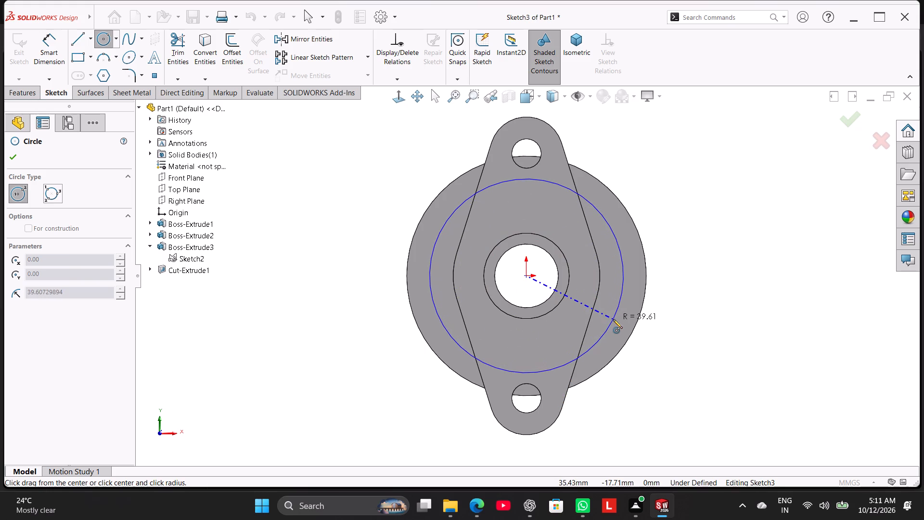
click(614, 319)
right_click(346, 221)
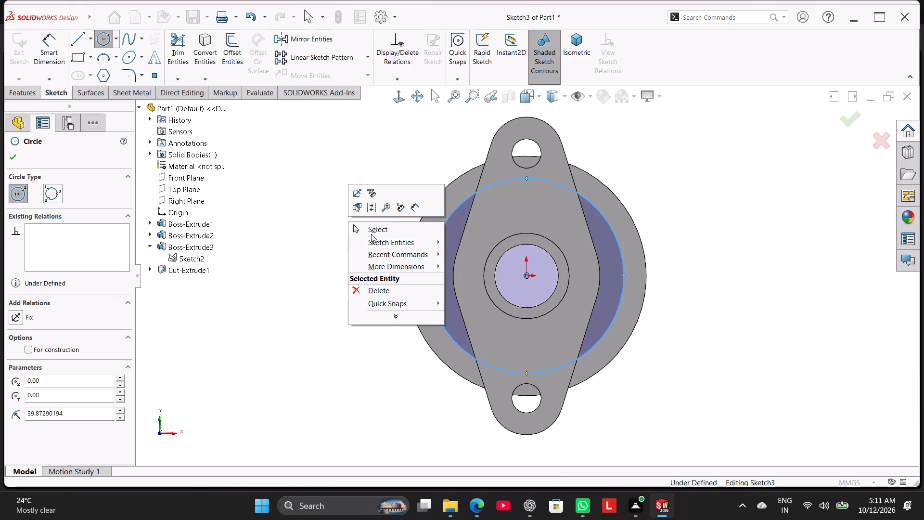
click(371, 233)
right_click(447, 215)
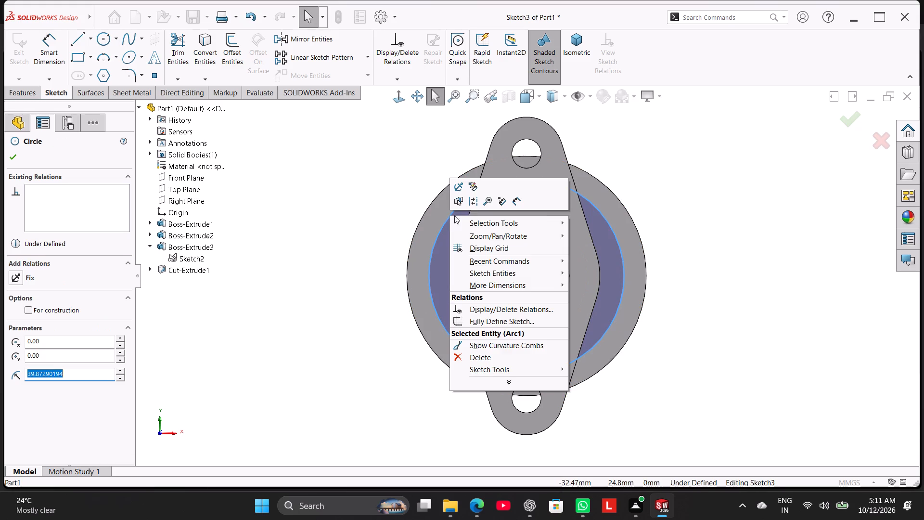
click(468, 204)
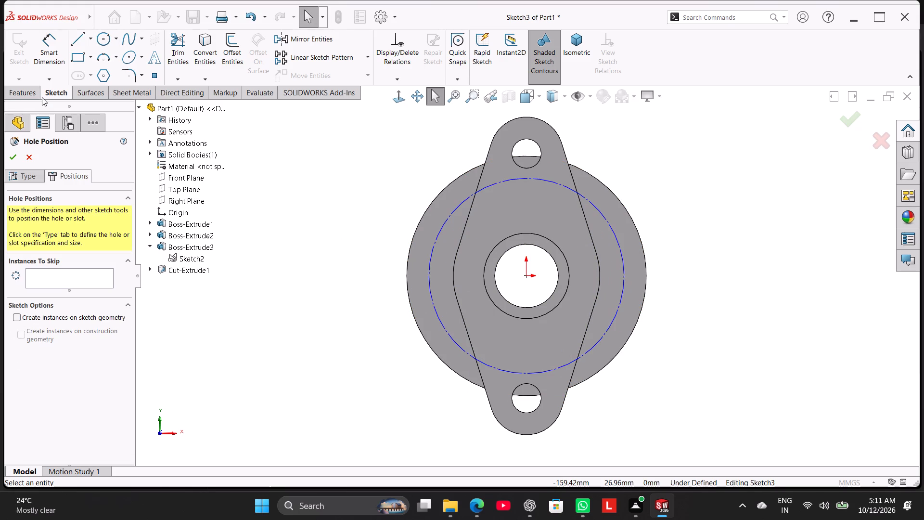
Dimension the construction circle's diameter as 70 mm and leave the dimension command.
click(48, 51)
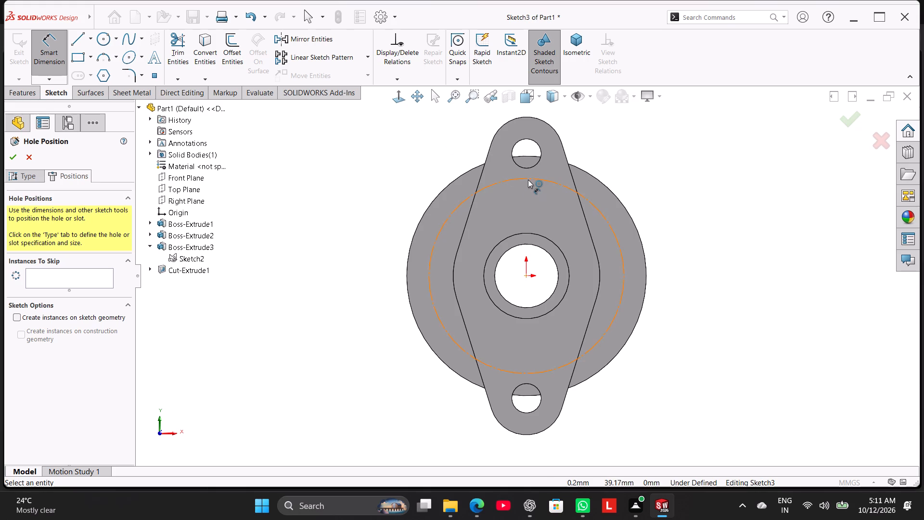
click(528, 179)
click(640, 130)
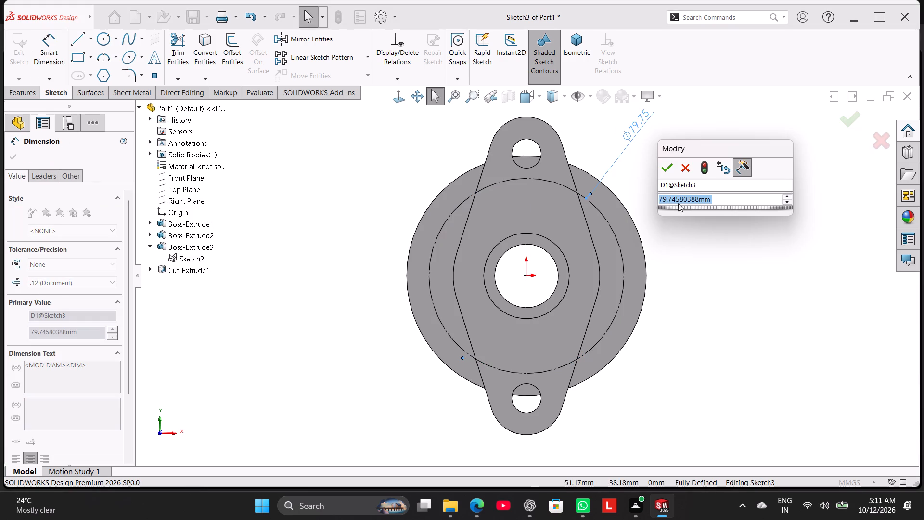
key(7)
key(0)
key(Return)
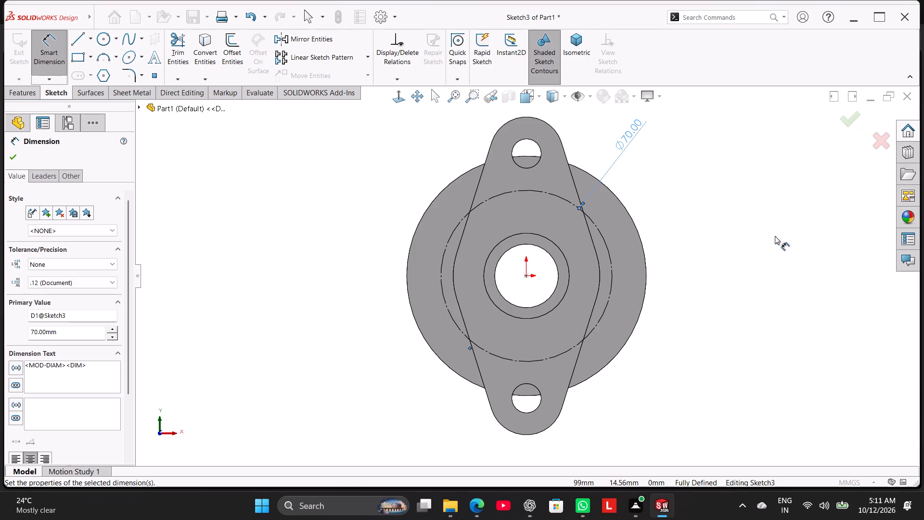
right_click(308, 250)
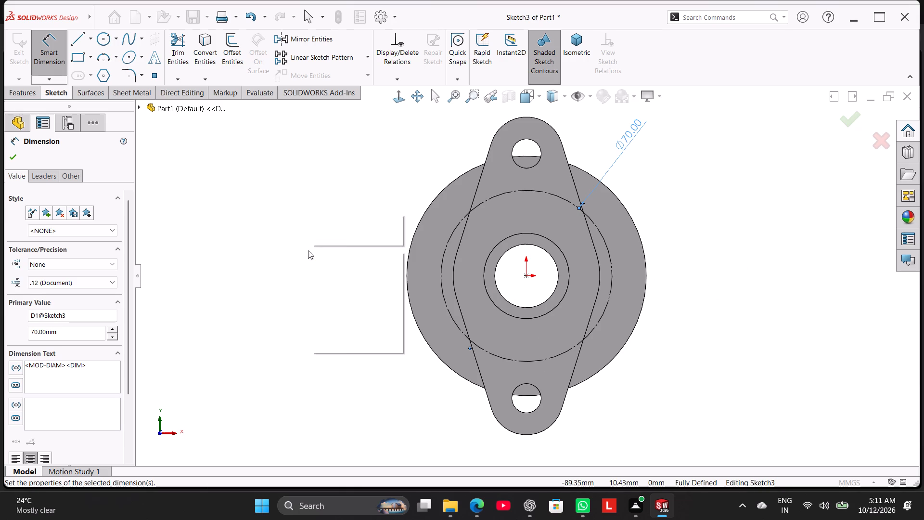
click(334, 280)
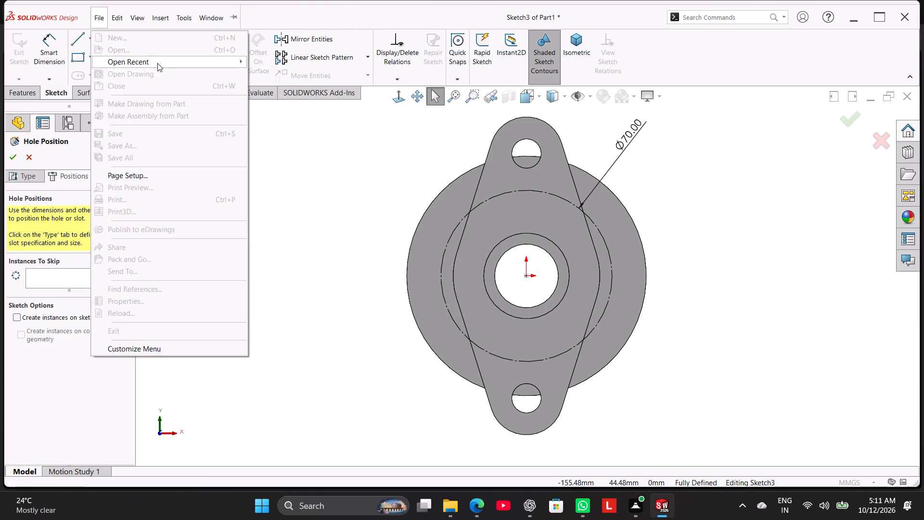
click(284, 137)
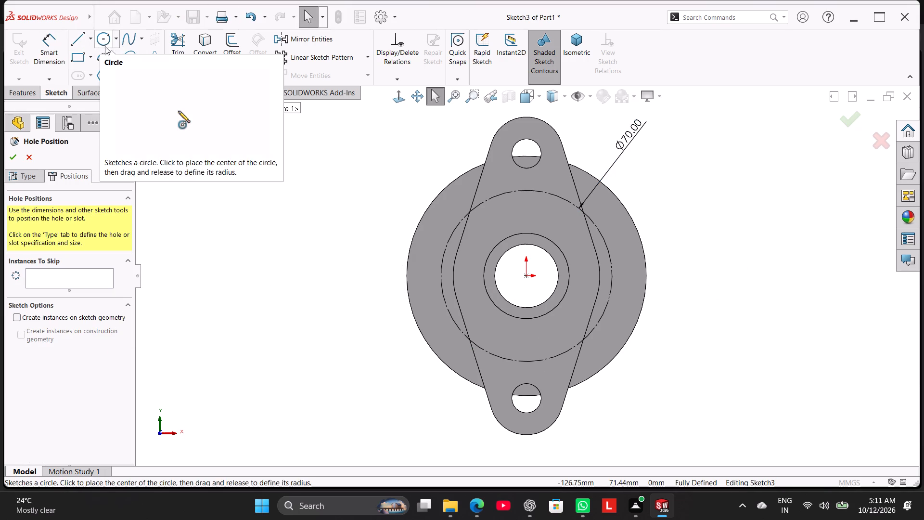
Place a hole centre point at the top quadrant of the 70 mm construction circle.
click(155, 76)
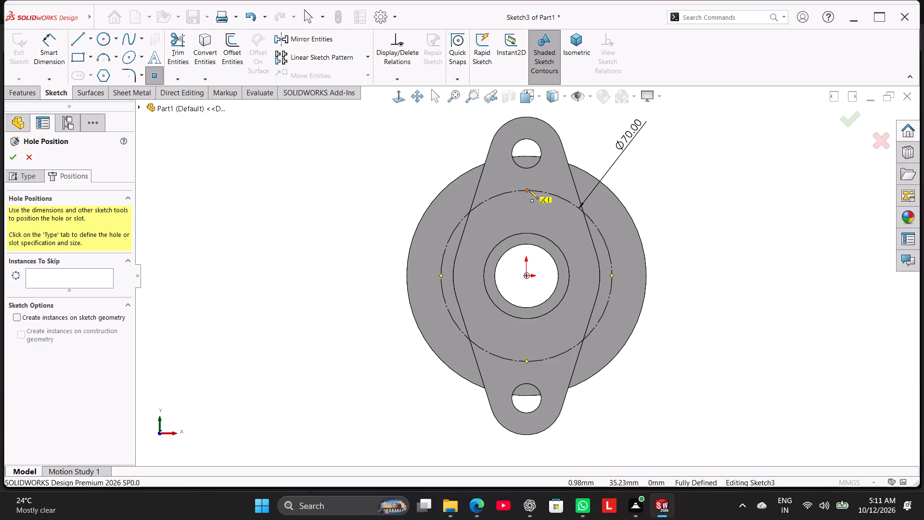
click(529, 190)
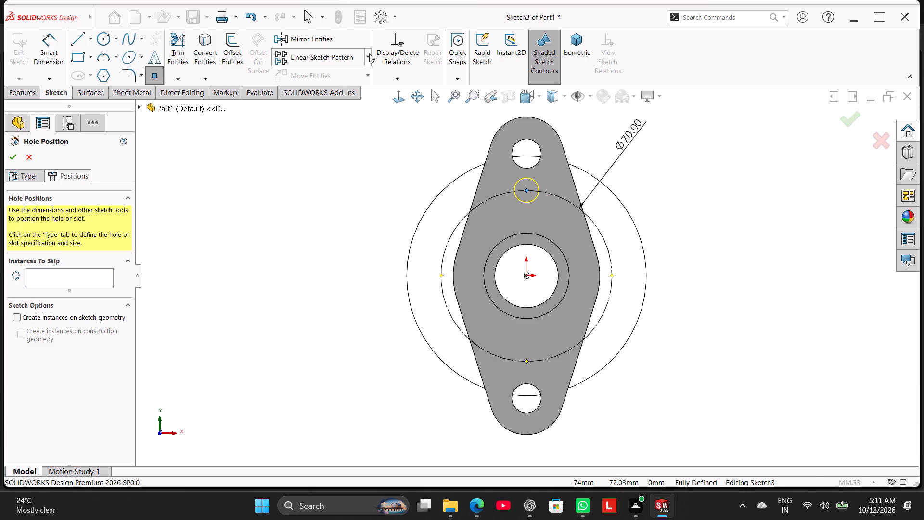
Circular-pattern the hole point into 6 equally spaced instances over 360° about the construction circle's centre, and finish the hole feature.
click(368, 56)
click(370, 86)
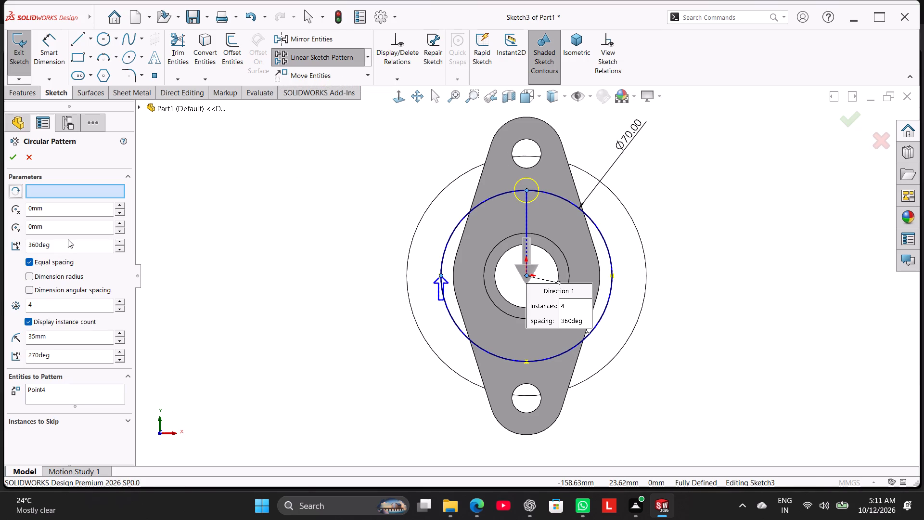
double_click(61, 302)
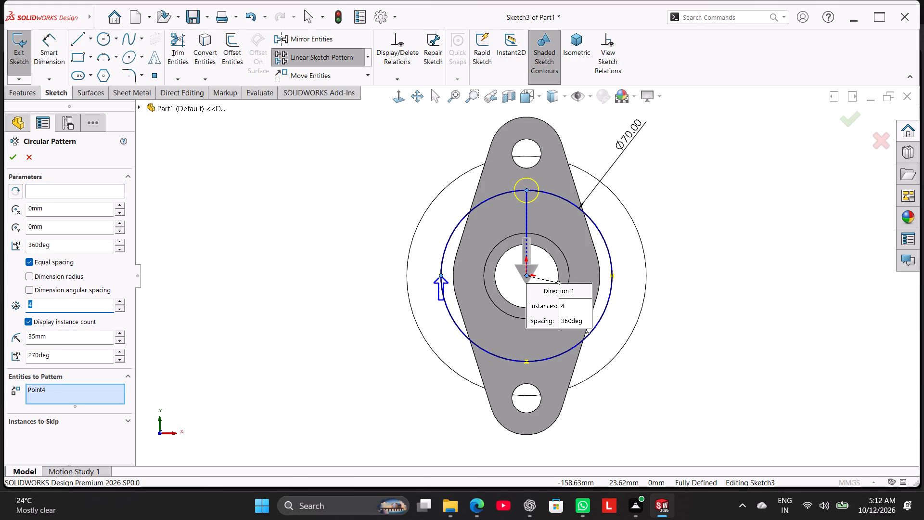
key(6)
key(Return)
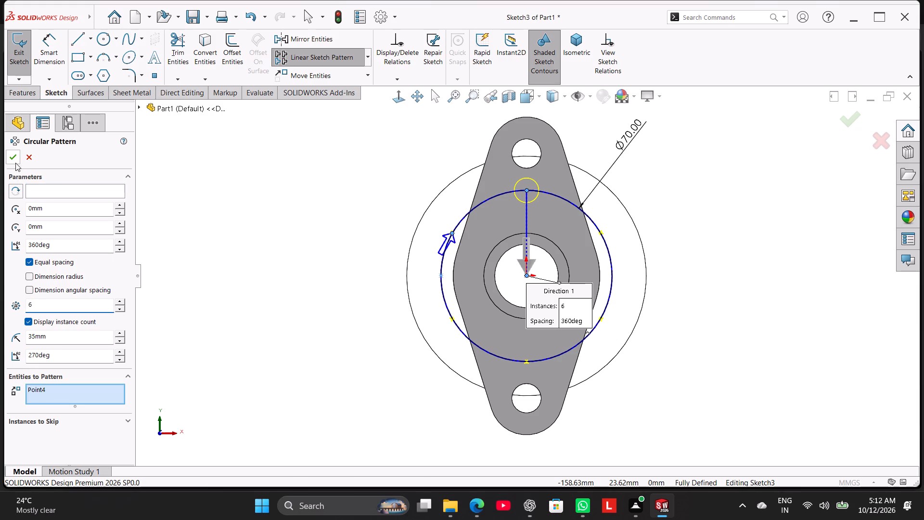
click(46, 192)
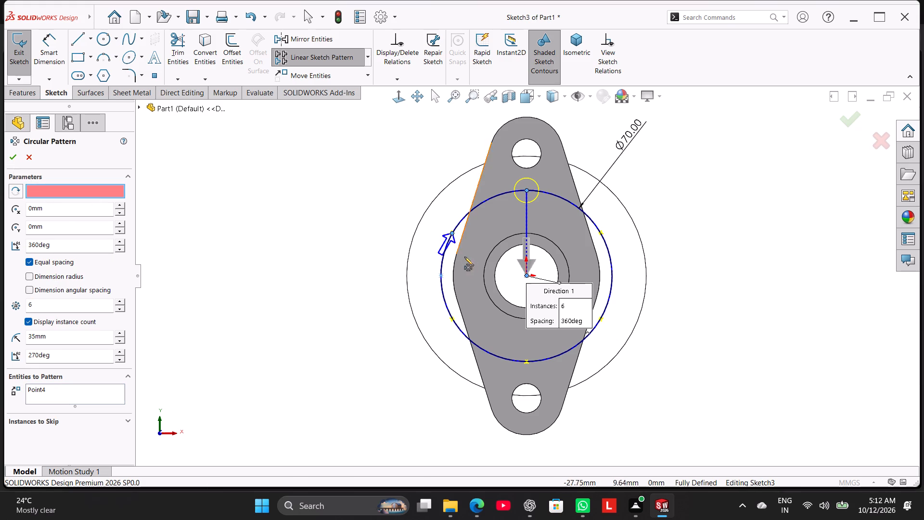
click(526, 274)
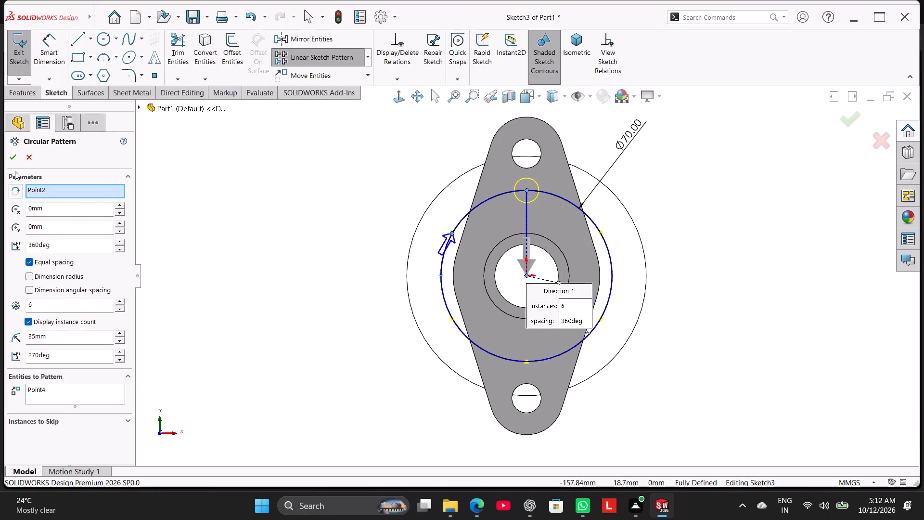
click(13, 158)
click(250, 239)
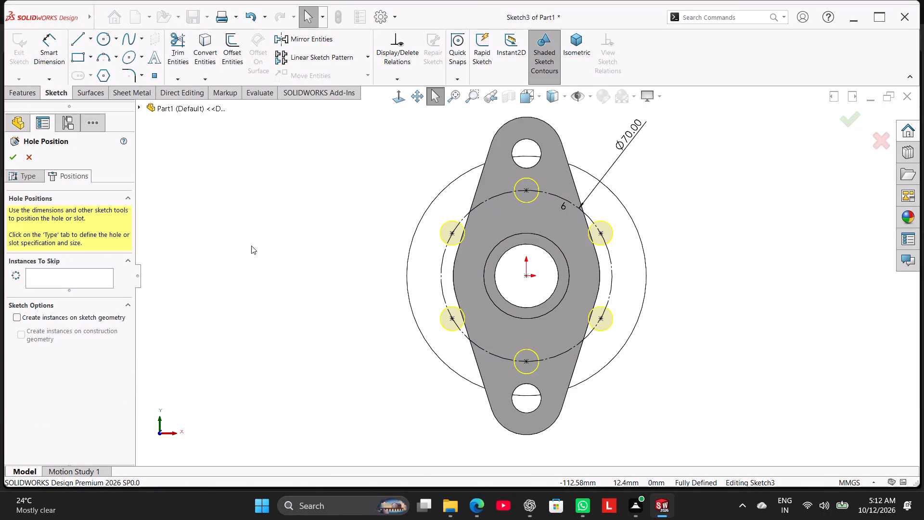
click(17, 152)
Examine the hub's interior with a temporary section view on the Right Plane, and close it without keeping the section.
middle_drag(260, 246, 225, 281)
click(225, 281)
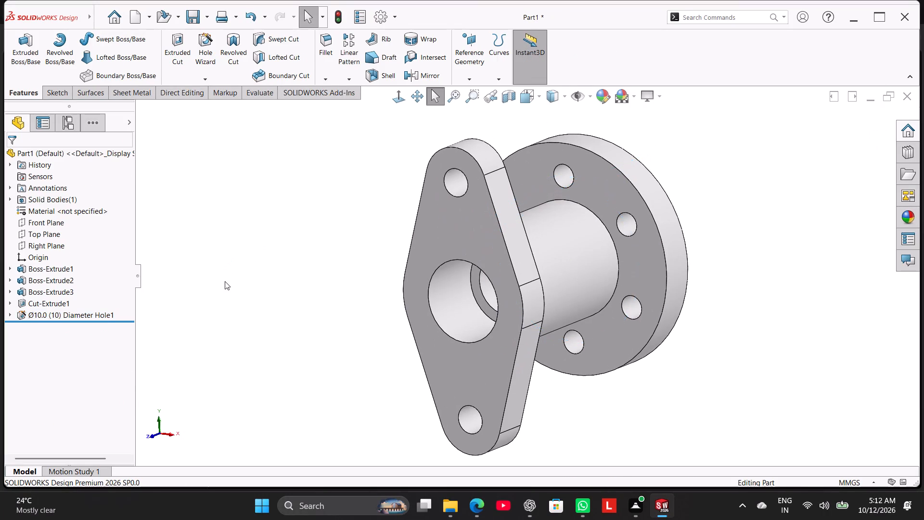
right_drag(231, 283, 402, 121)
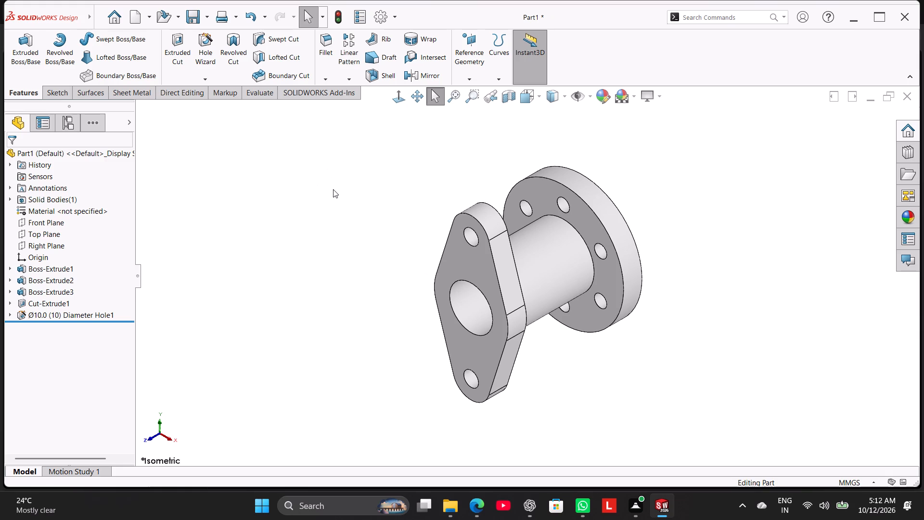
click(502, 100)
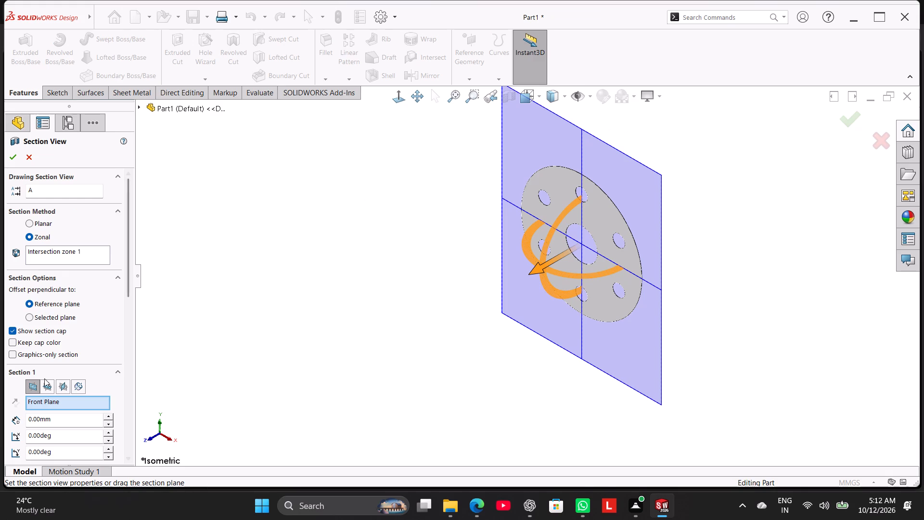
click(64, 385)
middle_drag(363, 229, 346, 191)
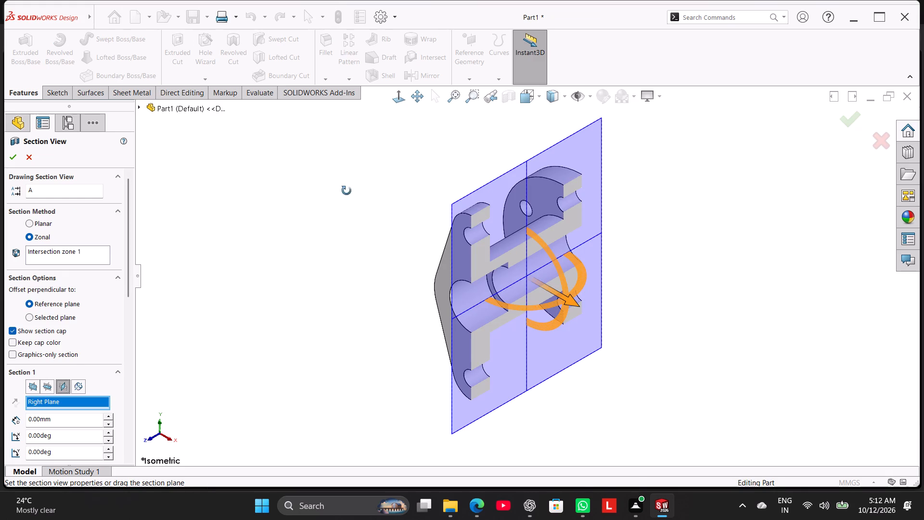
middle_drag(346, 191, 358, 178)
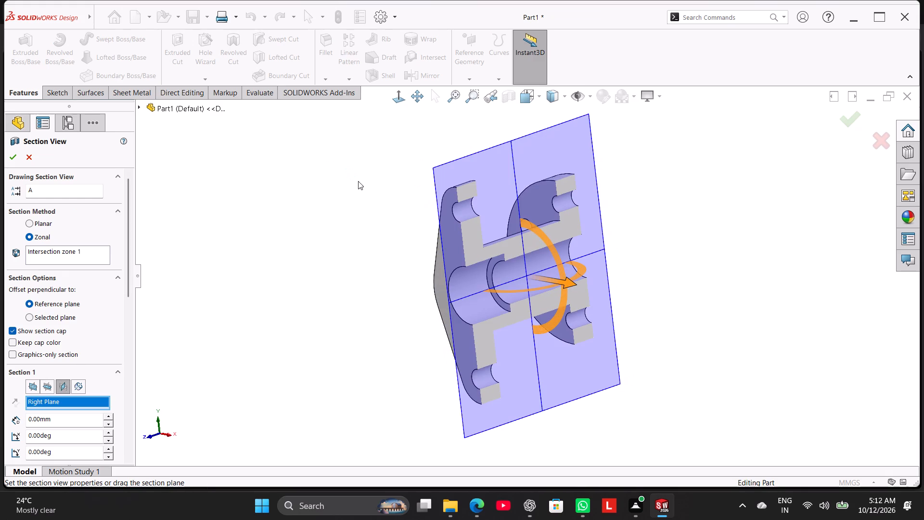
click(319, 195)
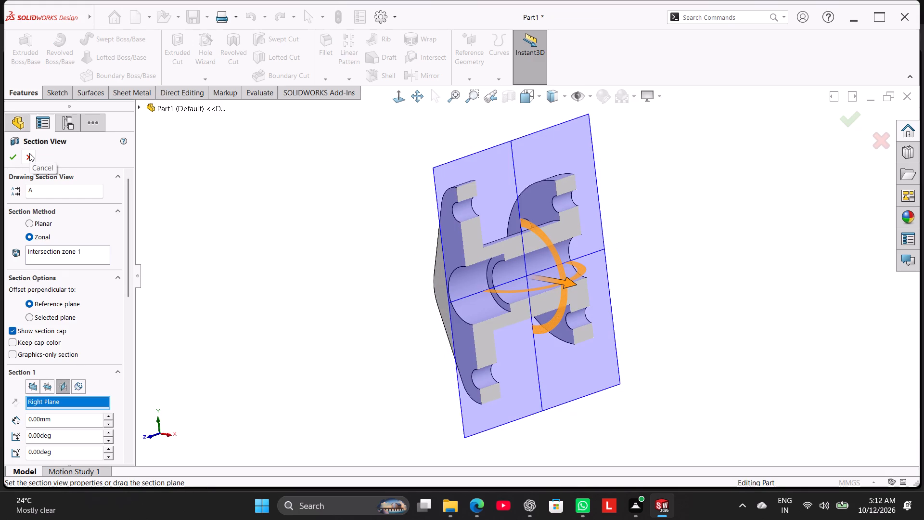
click(29, 153)
Save the part in Documents as "Flanged Fork Support Bracket" in SOLIDWORKS Part format, with the model in isometric view.
right_drag(229, 200, 411, 110)
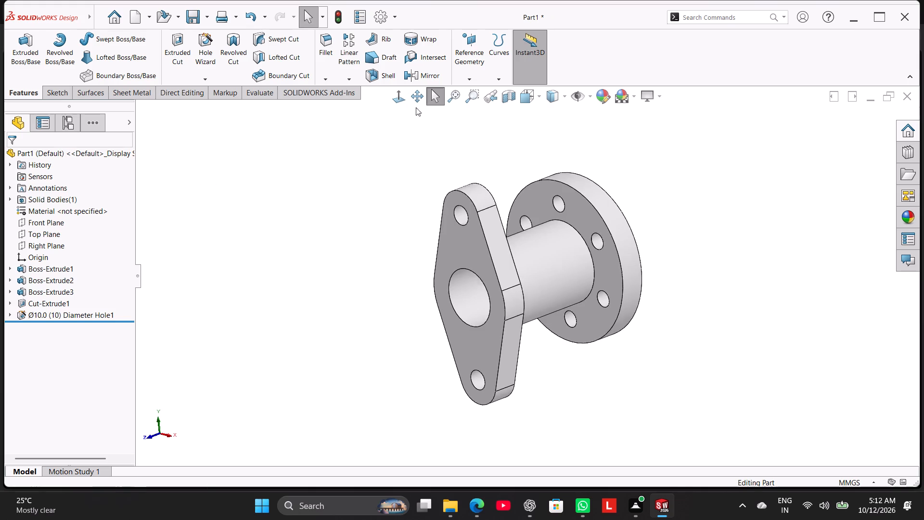
click(207, 17)
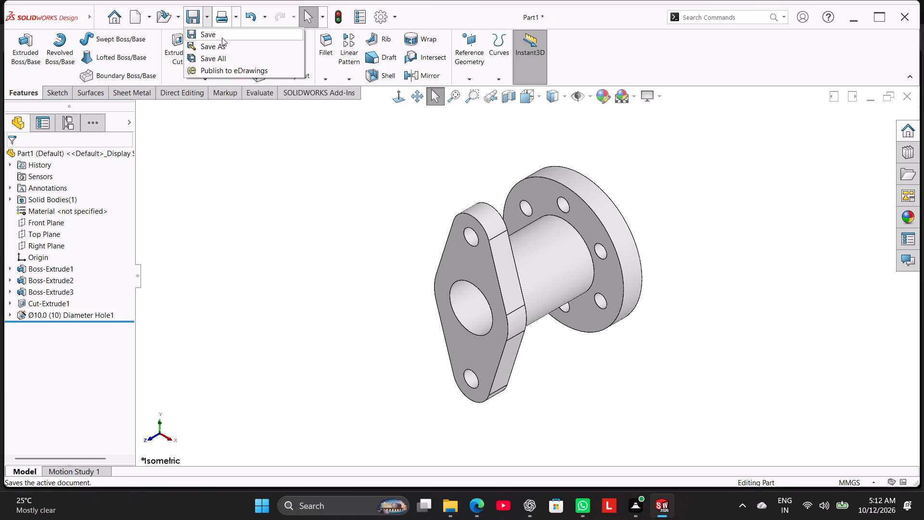
click(227, 44)
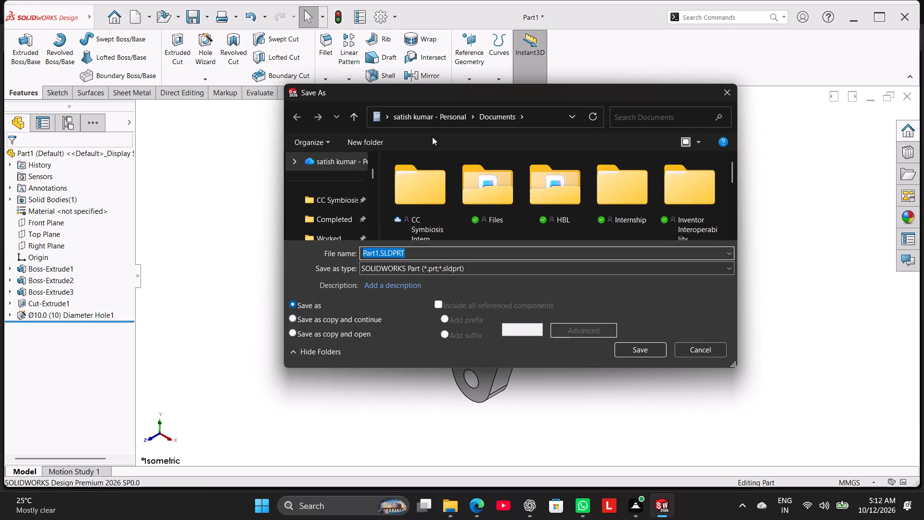
key(v)
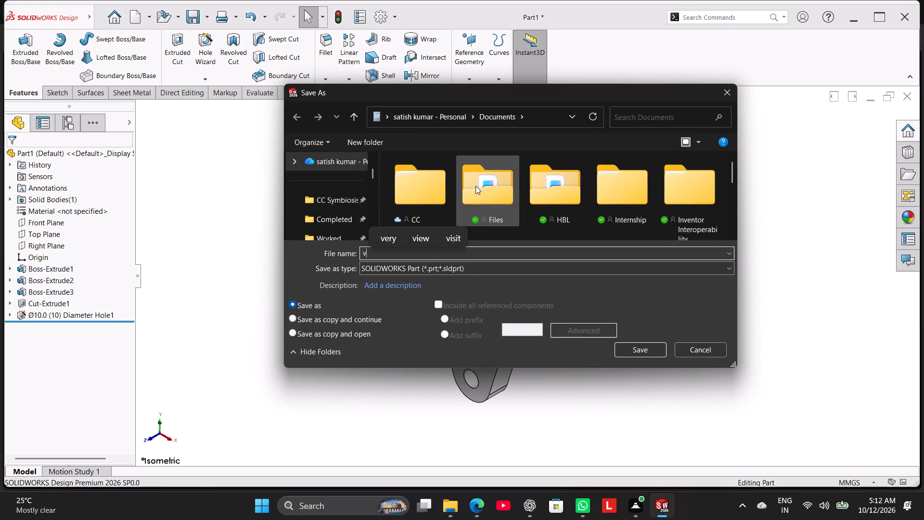
key(ctrl+v)
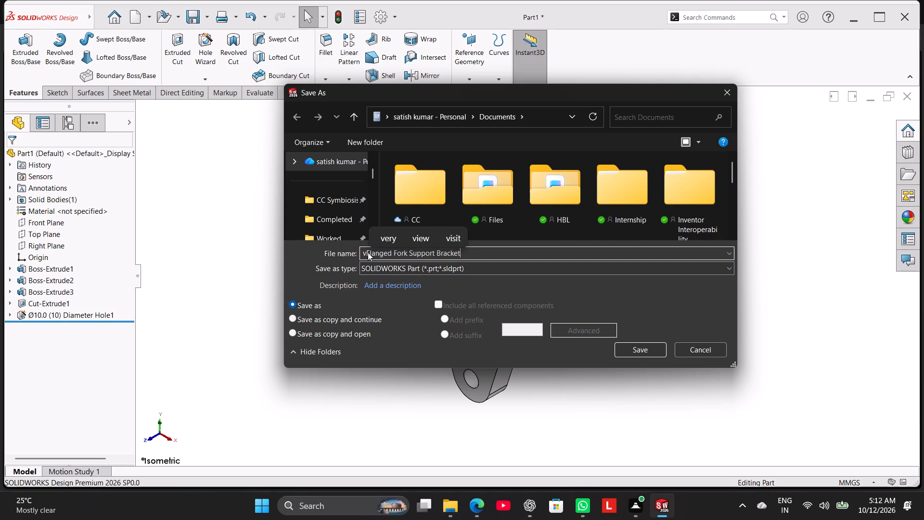
key(ctrl+a)
key(ctrl+v)
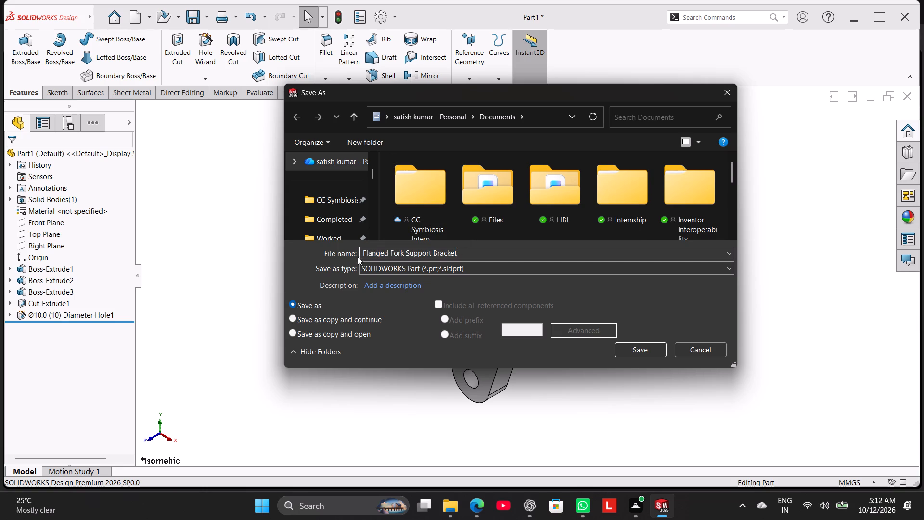
click(632, 347)
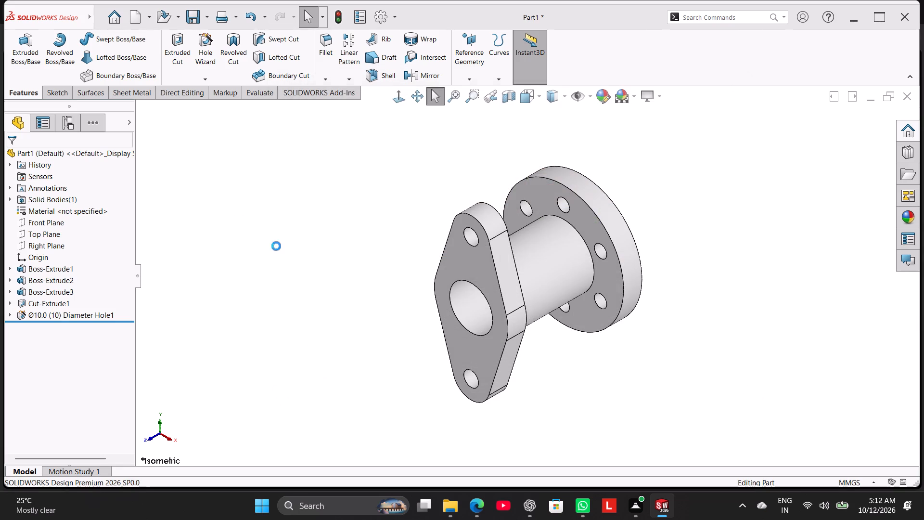
Save a PDF version of the part as "Flanged Fork Support Bracket.pdf" in Documents.
click(202, 15)
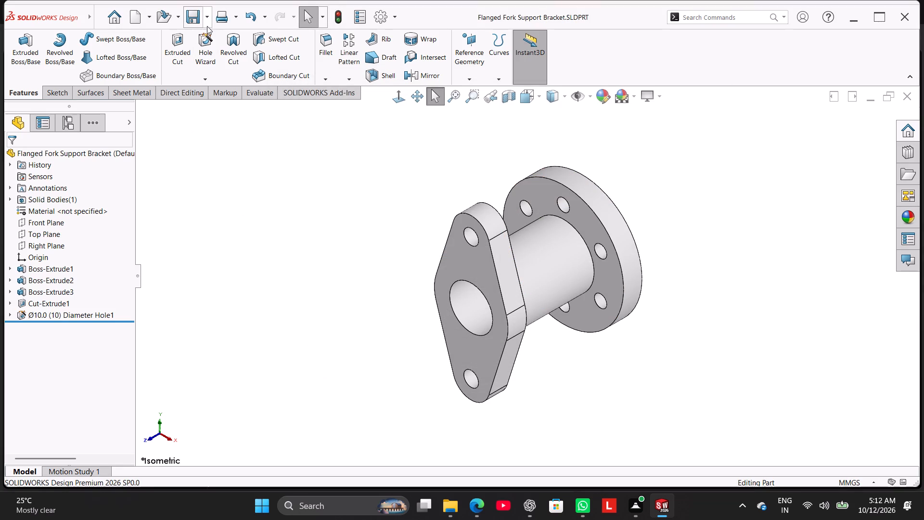
click(207, 17)
click(218, 44)
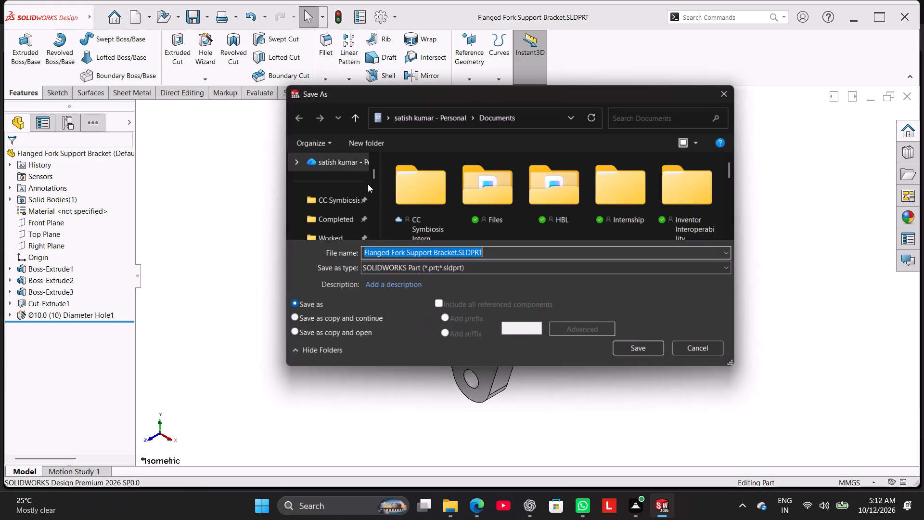
click(434, 267)
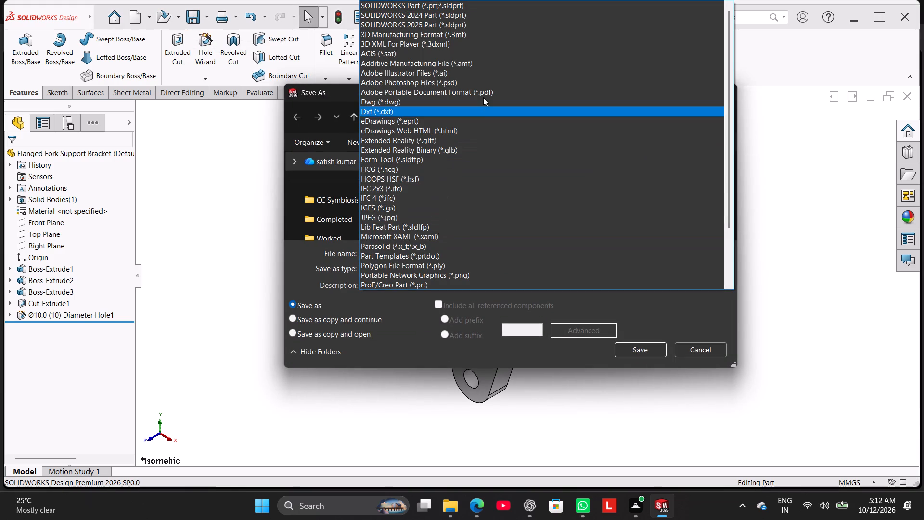
click(484, 96)
click(632, 371)
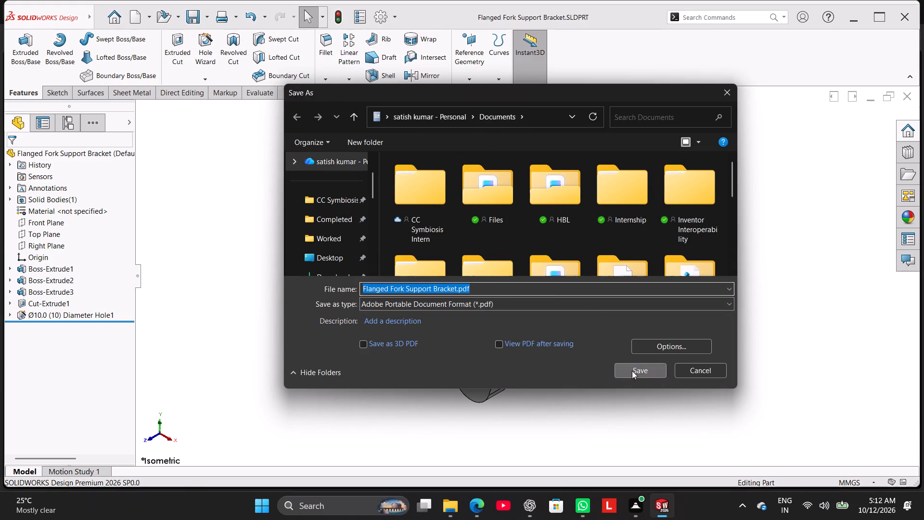